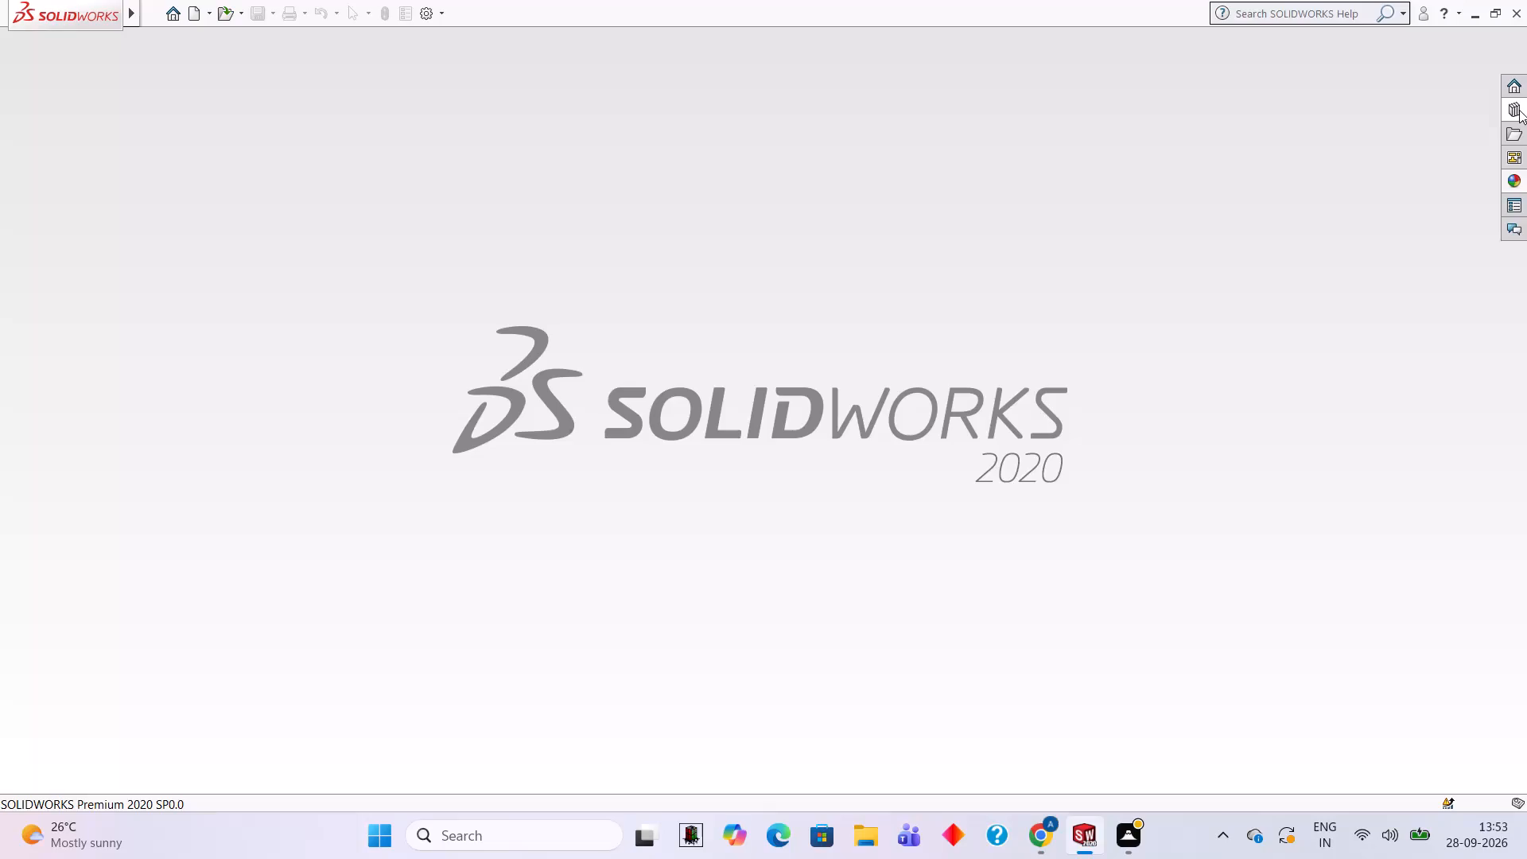
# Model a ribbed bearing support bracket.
# Create a new part document.
pyautogui.click(191, 8)
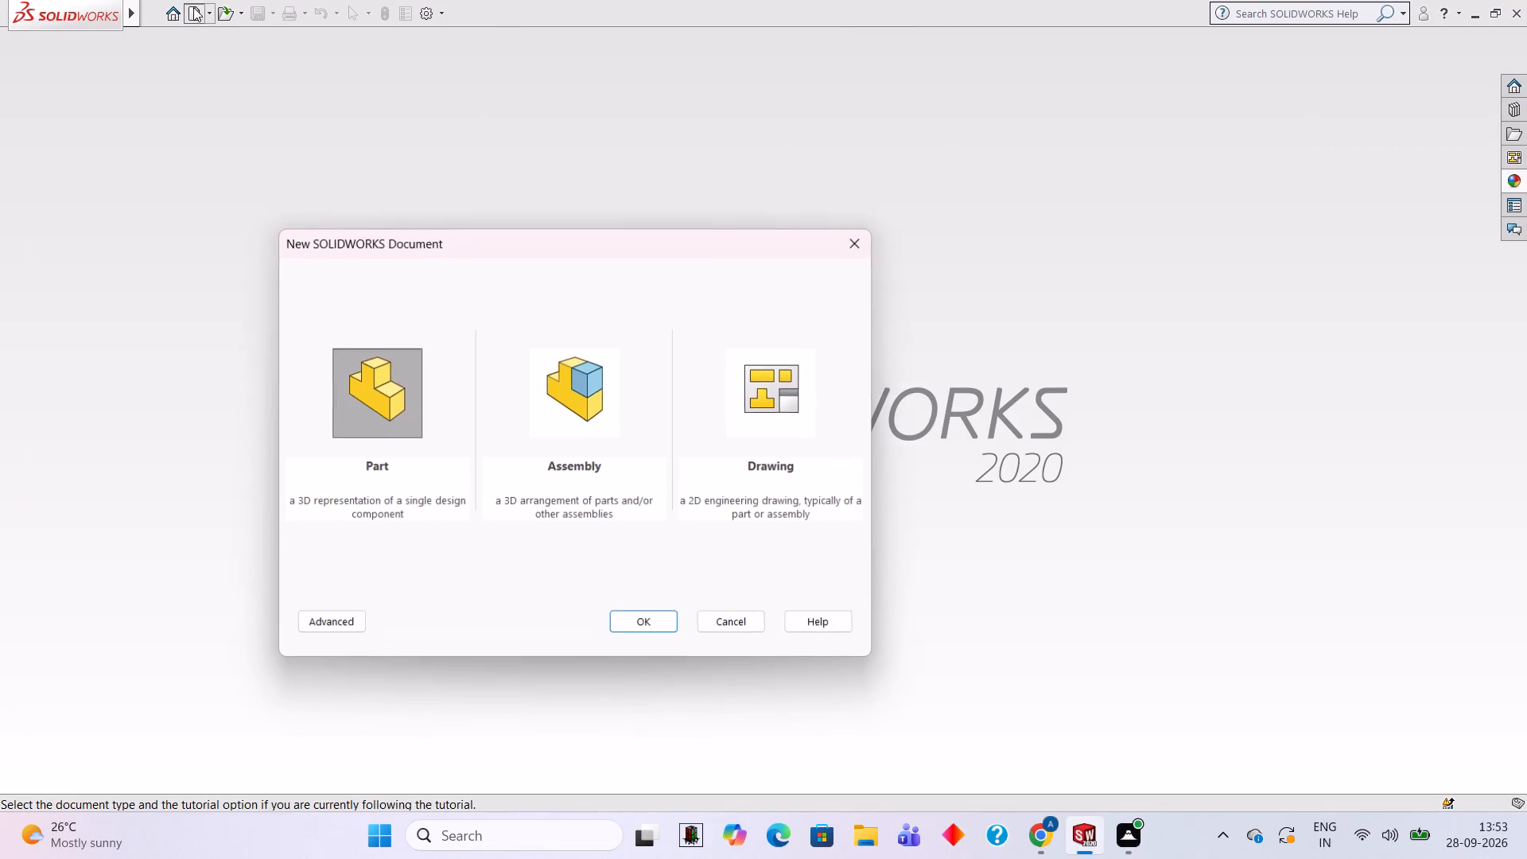
pyautogui.click(613, 622)
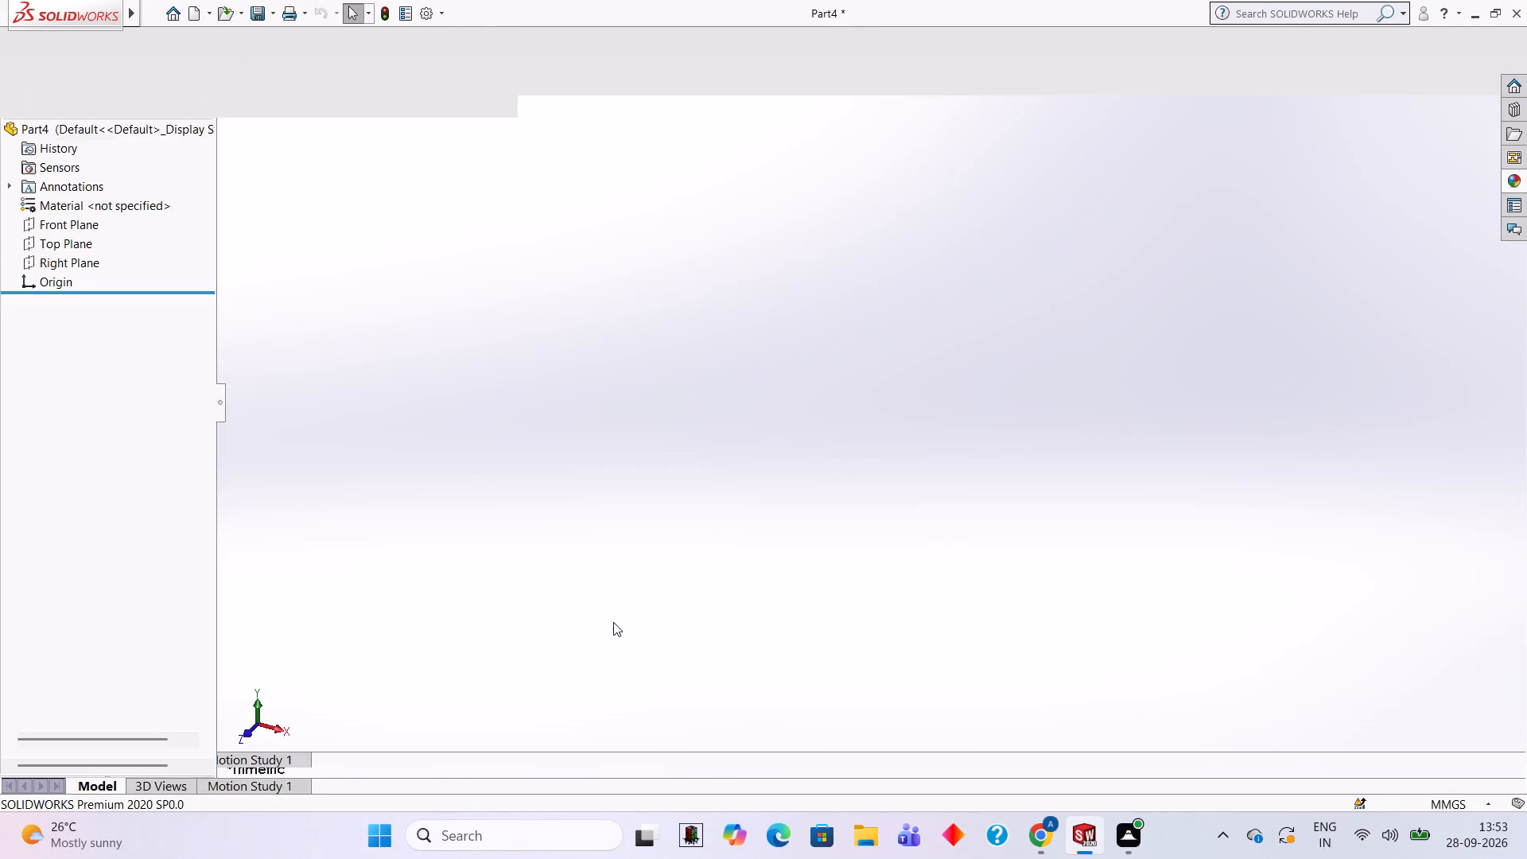
# Sketch a rectangle 130 mm wide and 80 mm high on the Front Plane, with its lower-left corner at the origin.
pyautogui.click(50, 290)
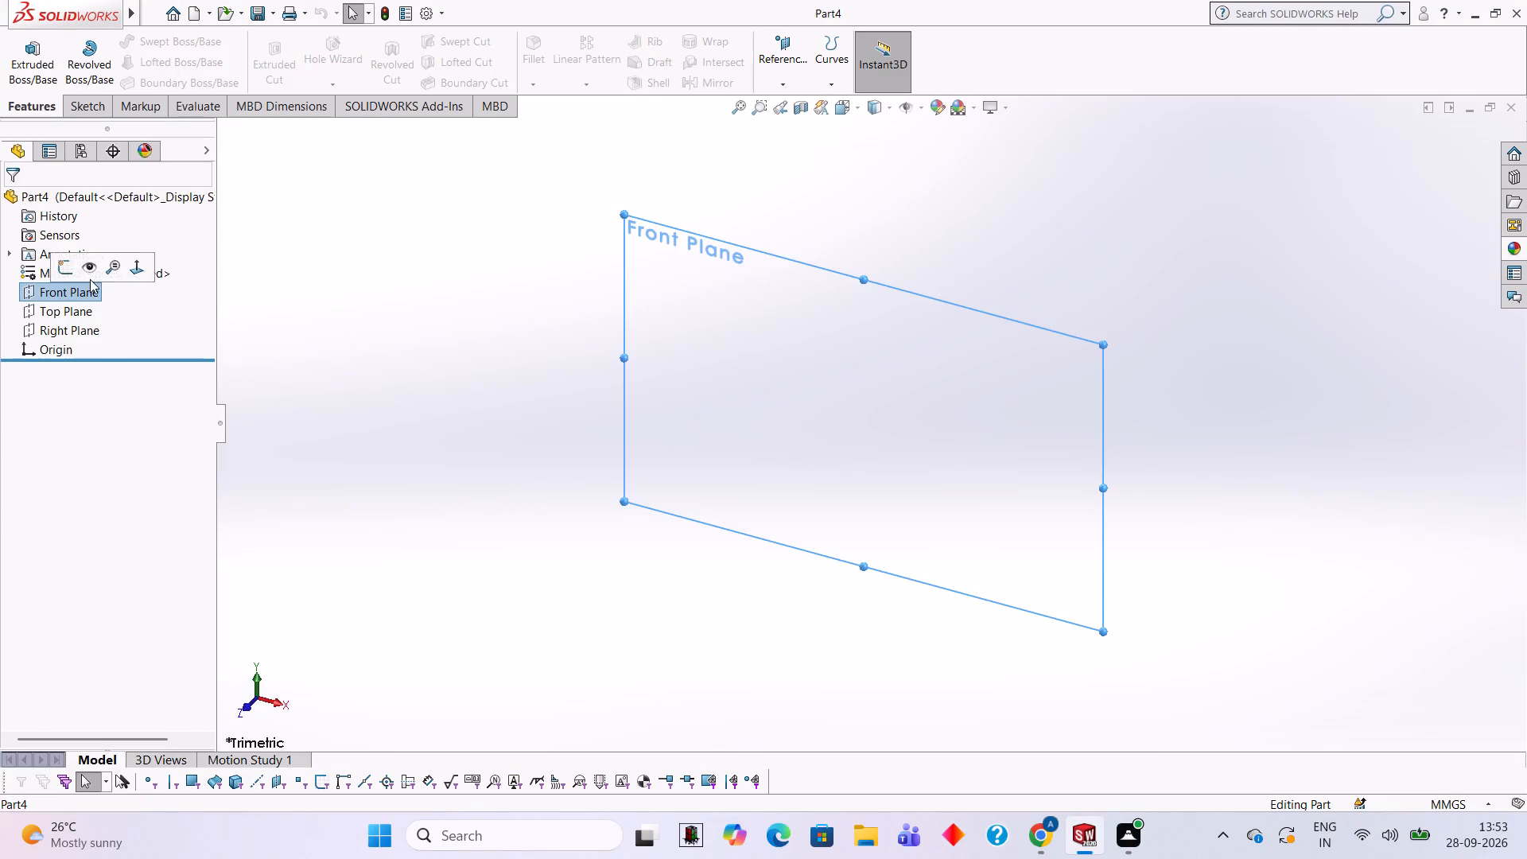
pyautogui.click(69, 264)
pyautogui.click(701, 340)
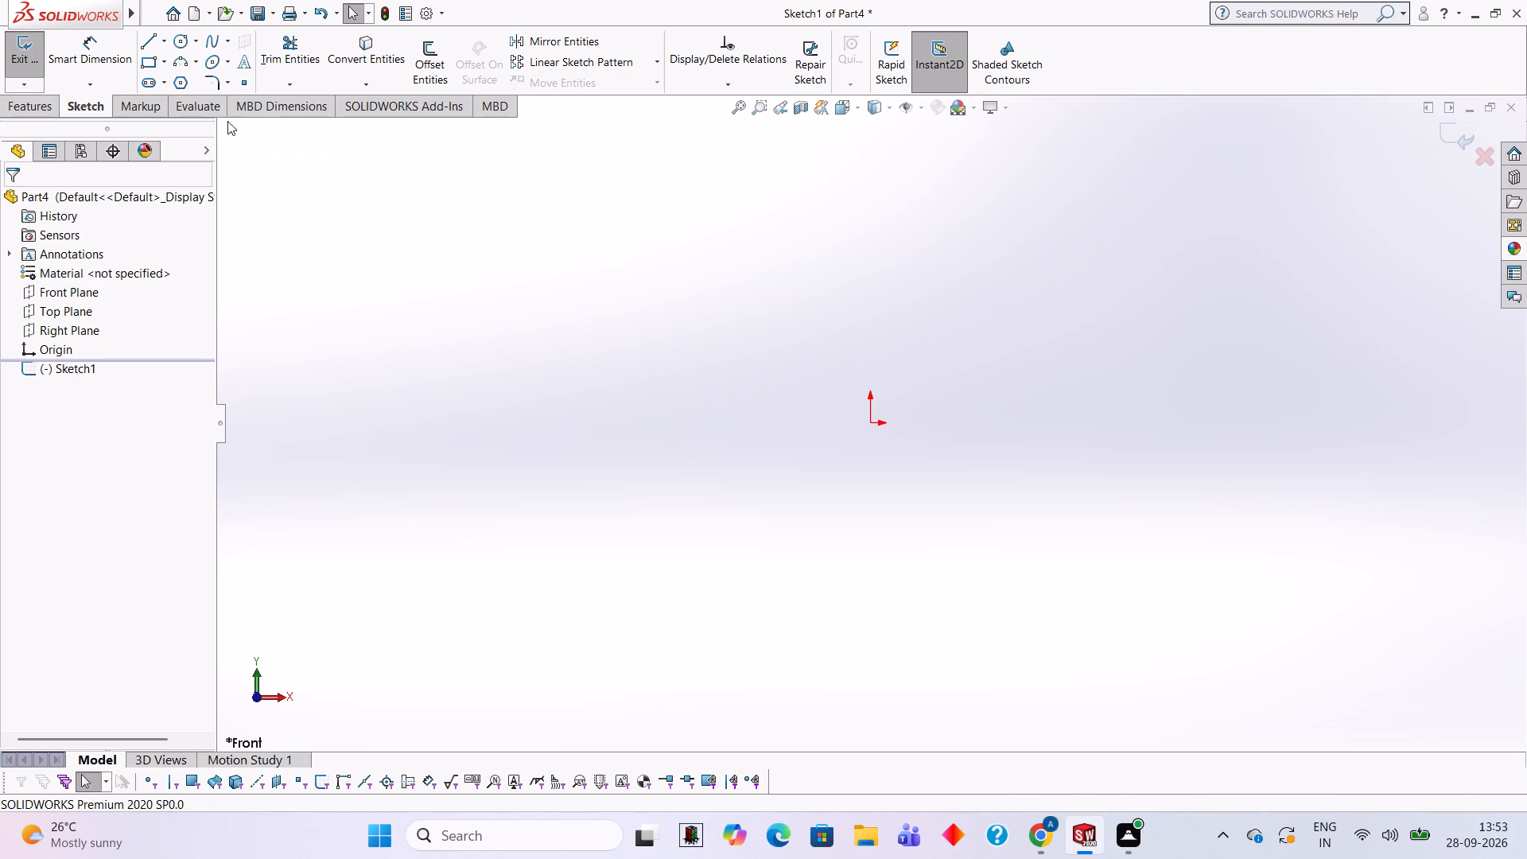
pyautogui.click(147, 45)
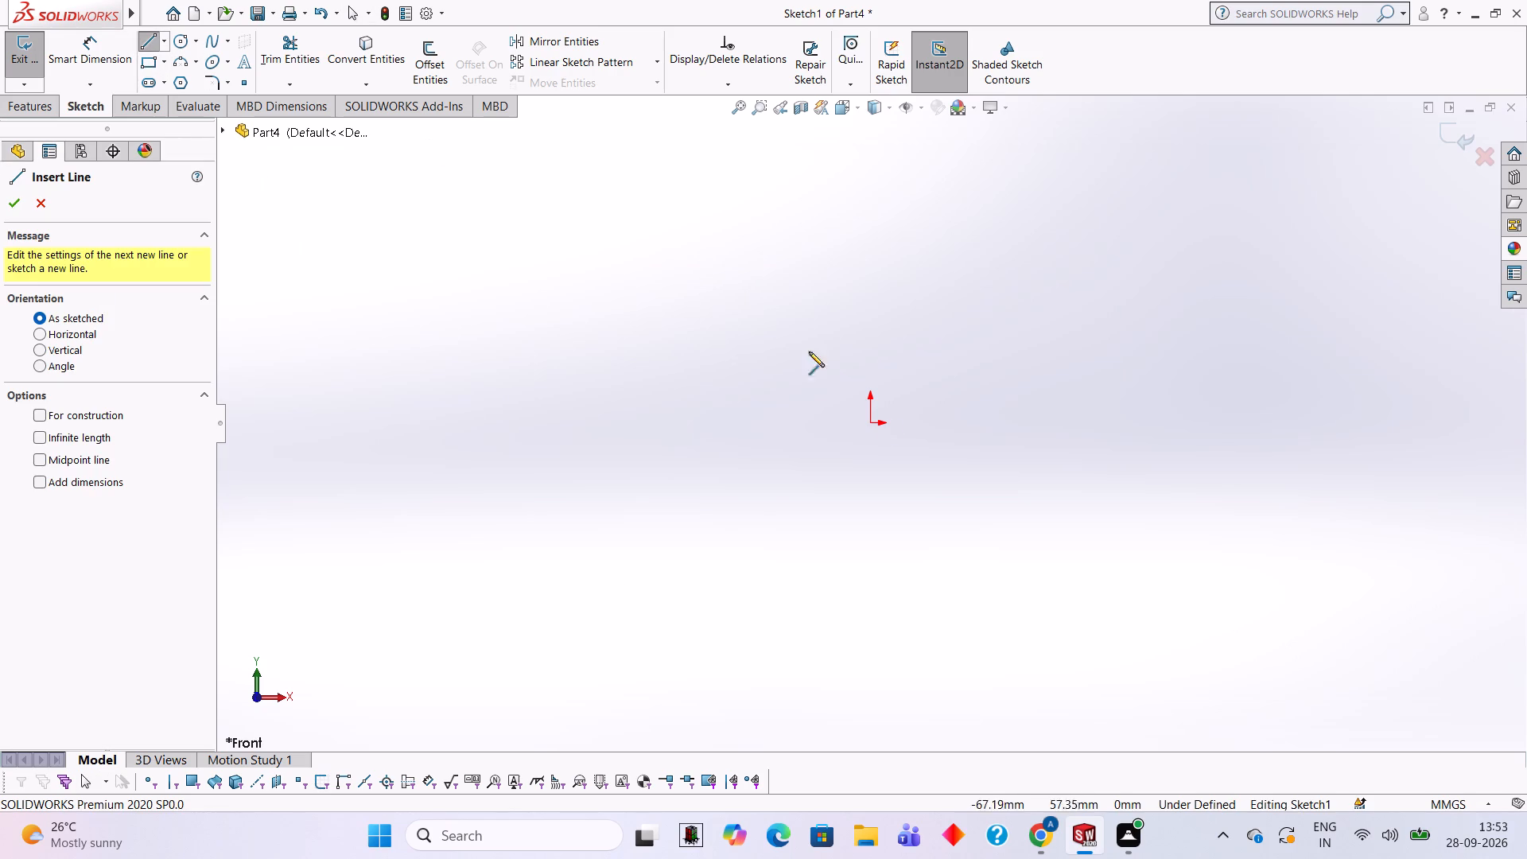
pyautogui.click(866, 422)
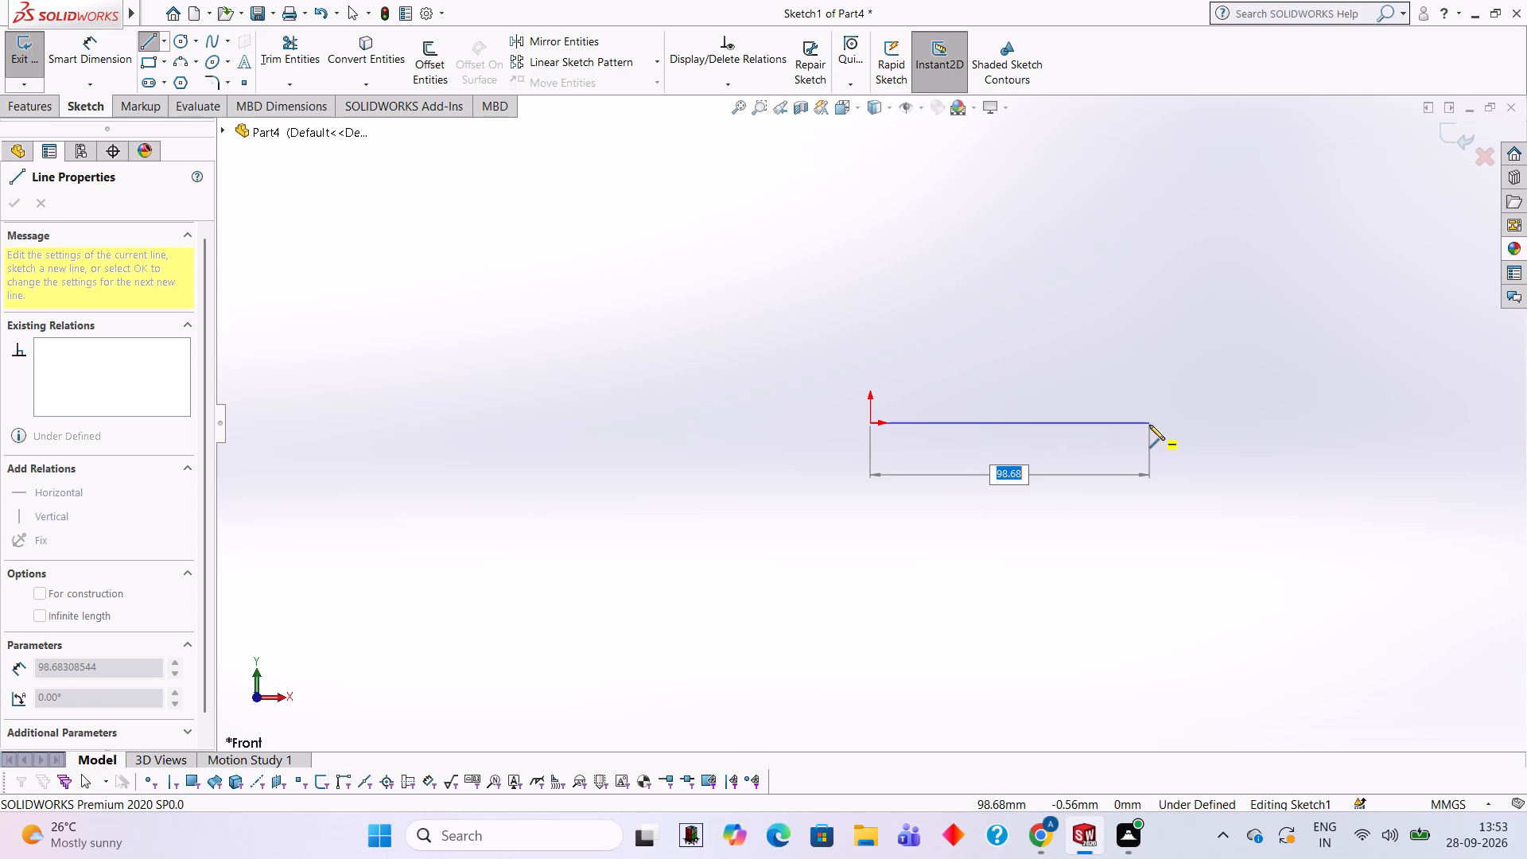
pyautogui.write('130')
pyautogui.press('Return')
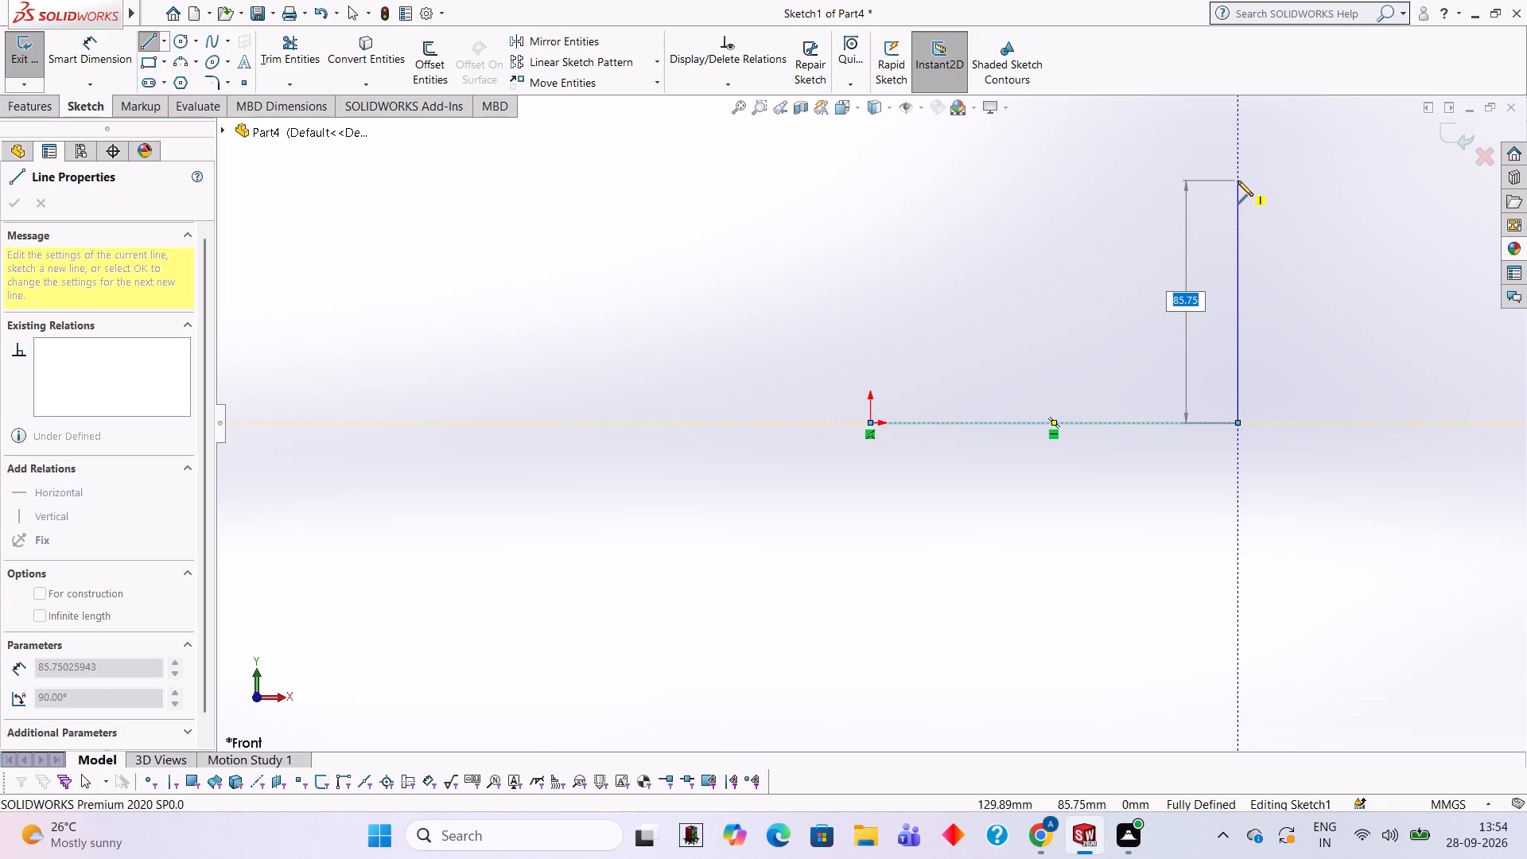
pyautogui.write('80')
pyautogui.press('Return')
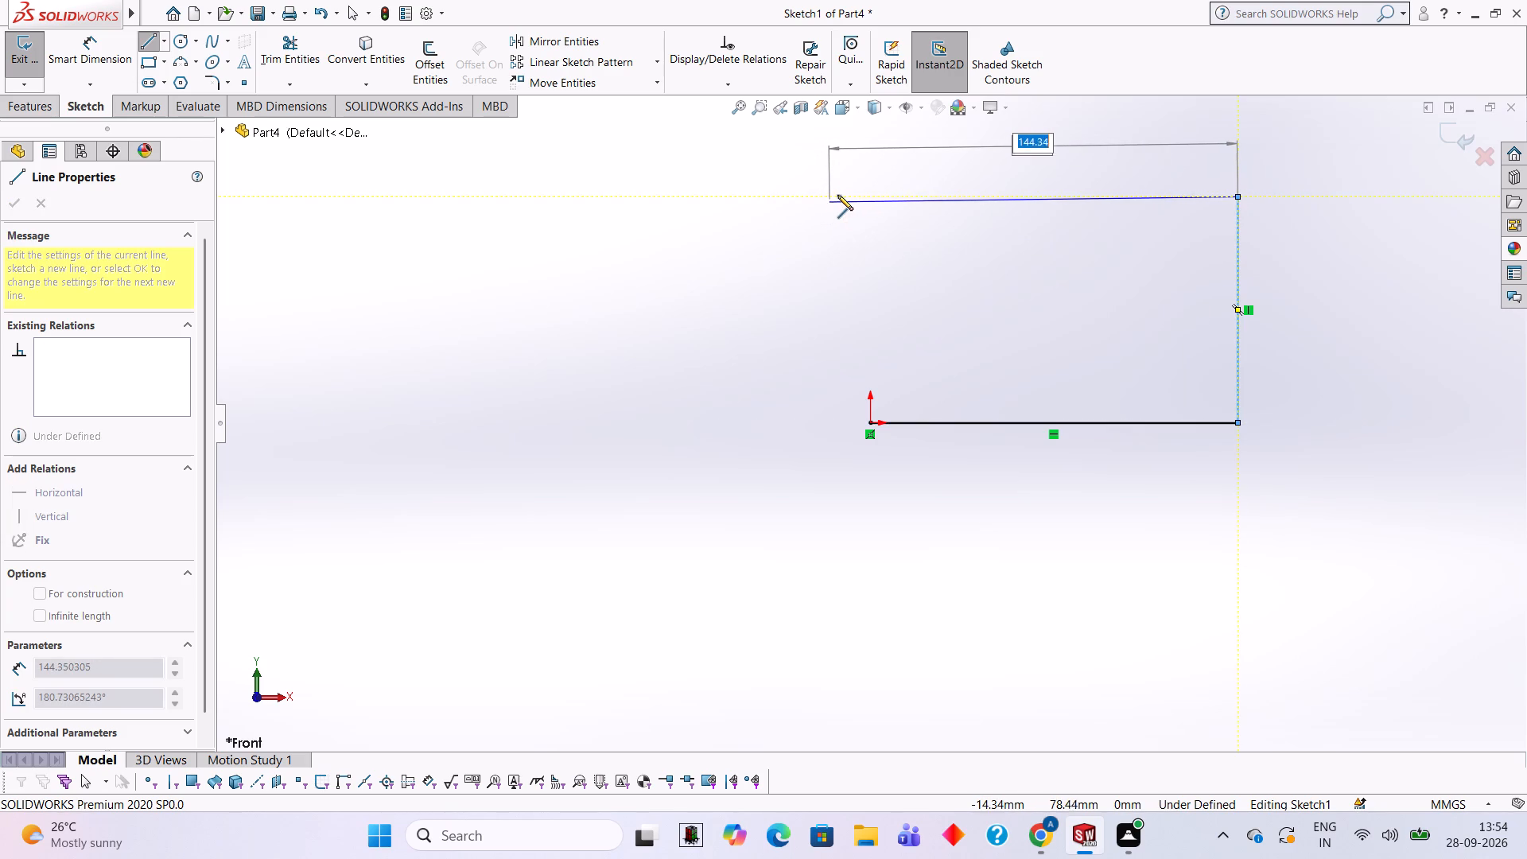
pyautogui.write('100')
pyautogui.press('BackSpace')
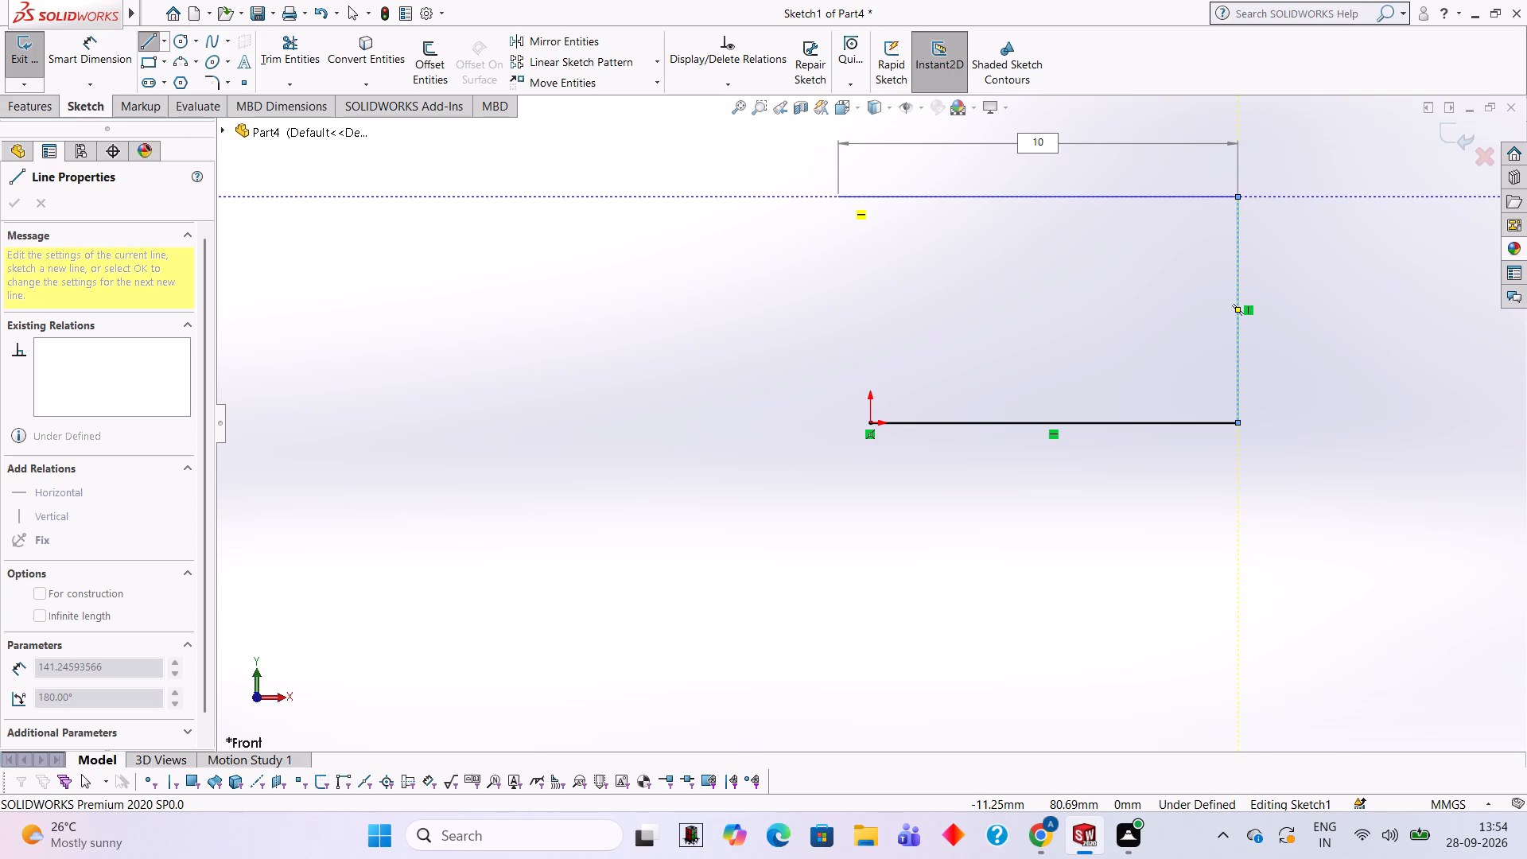
pyautogui.press('BackSpace')
pyautogui.write('30')
pyautogui.press('Return')
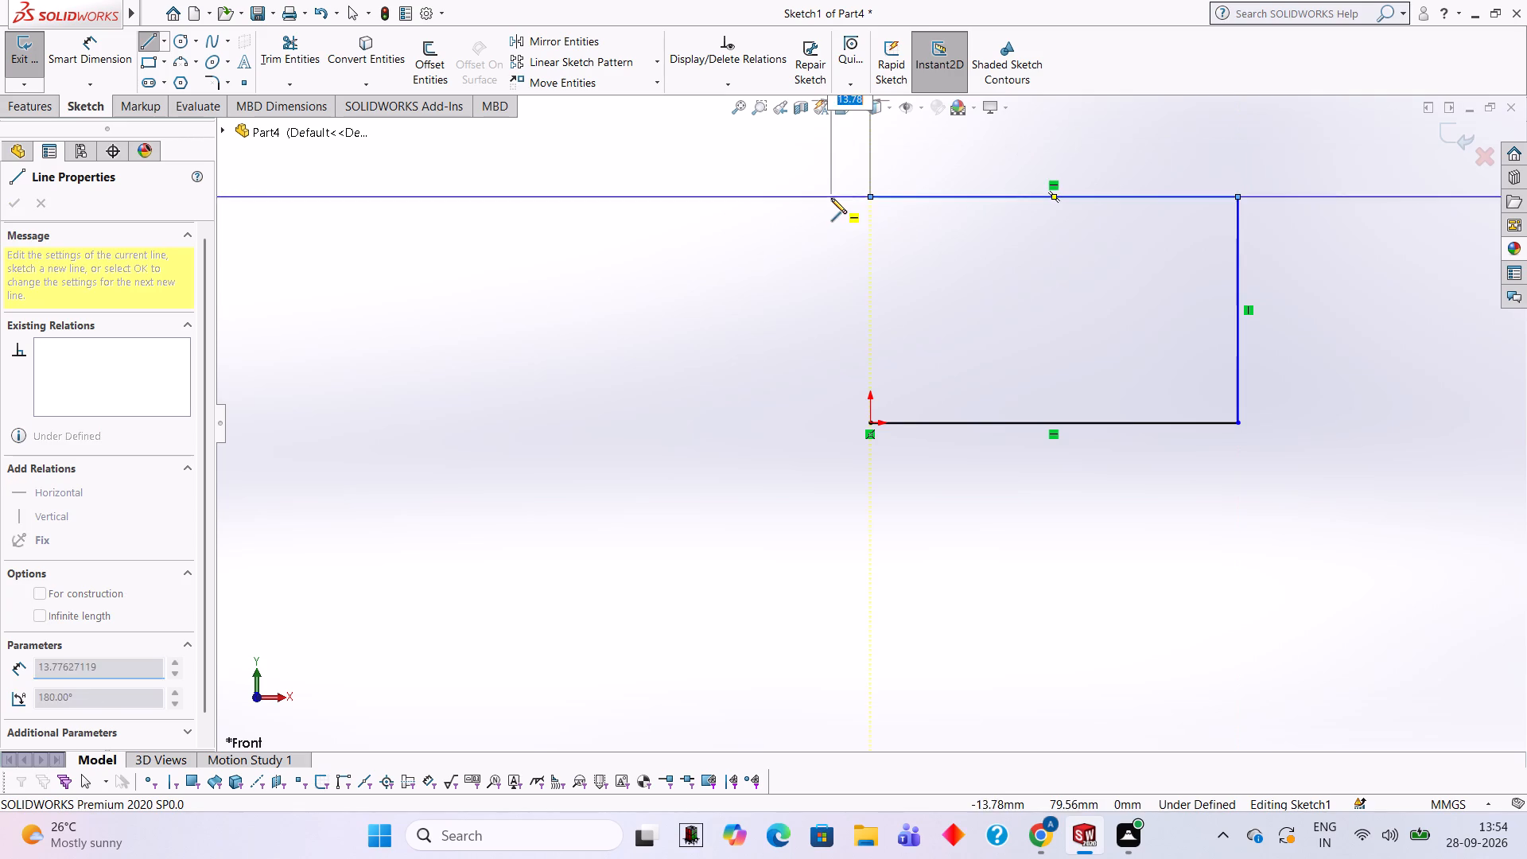
pyautogui.click(871, 422)
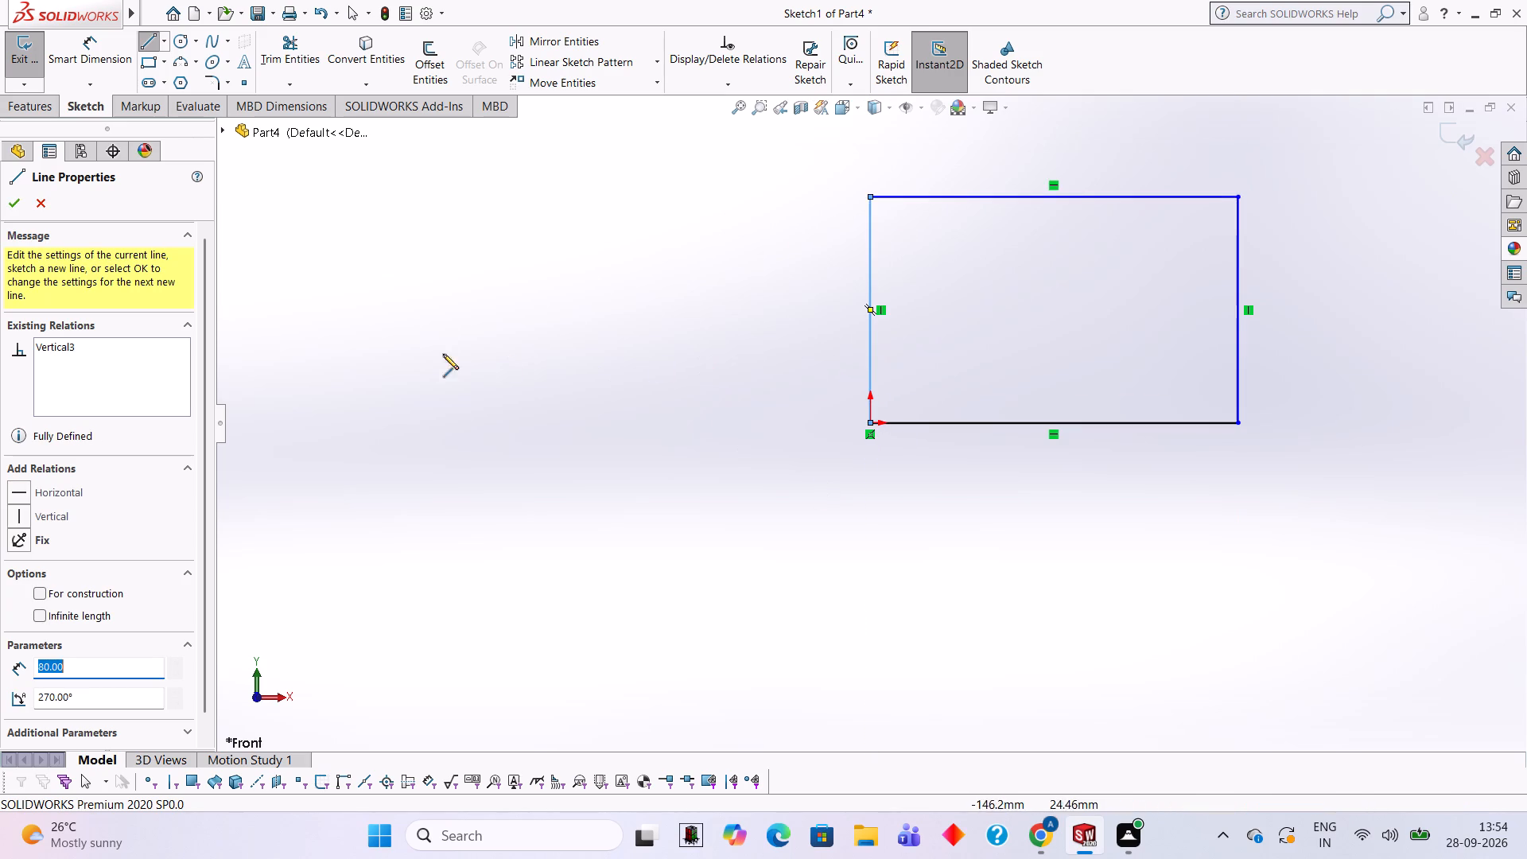
# Extrude the rectangle as a blind boss 10 mm deep.
pyautogui.click(41, 110)
pyautogui.click(56, 76)
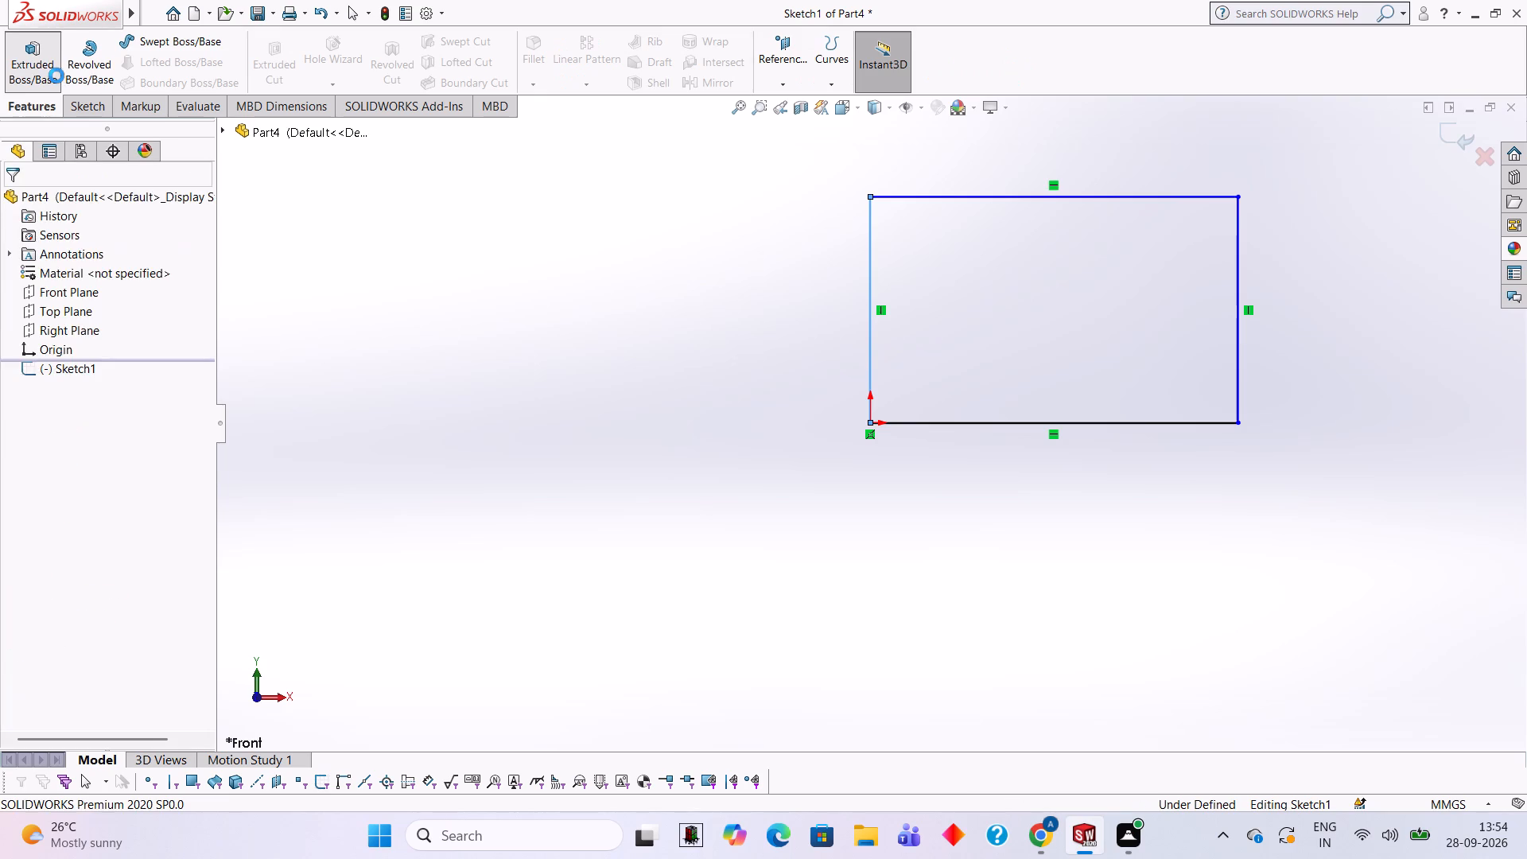
pyautogui.click(14, 207)
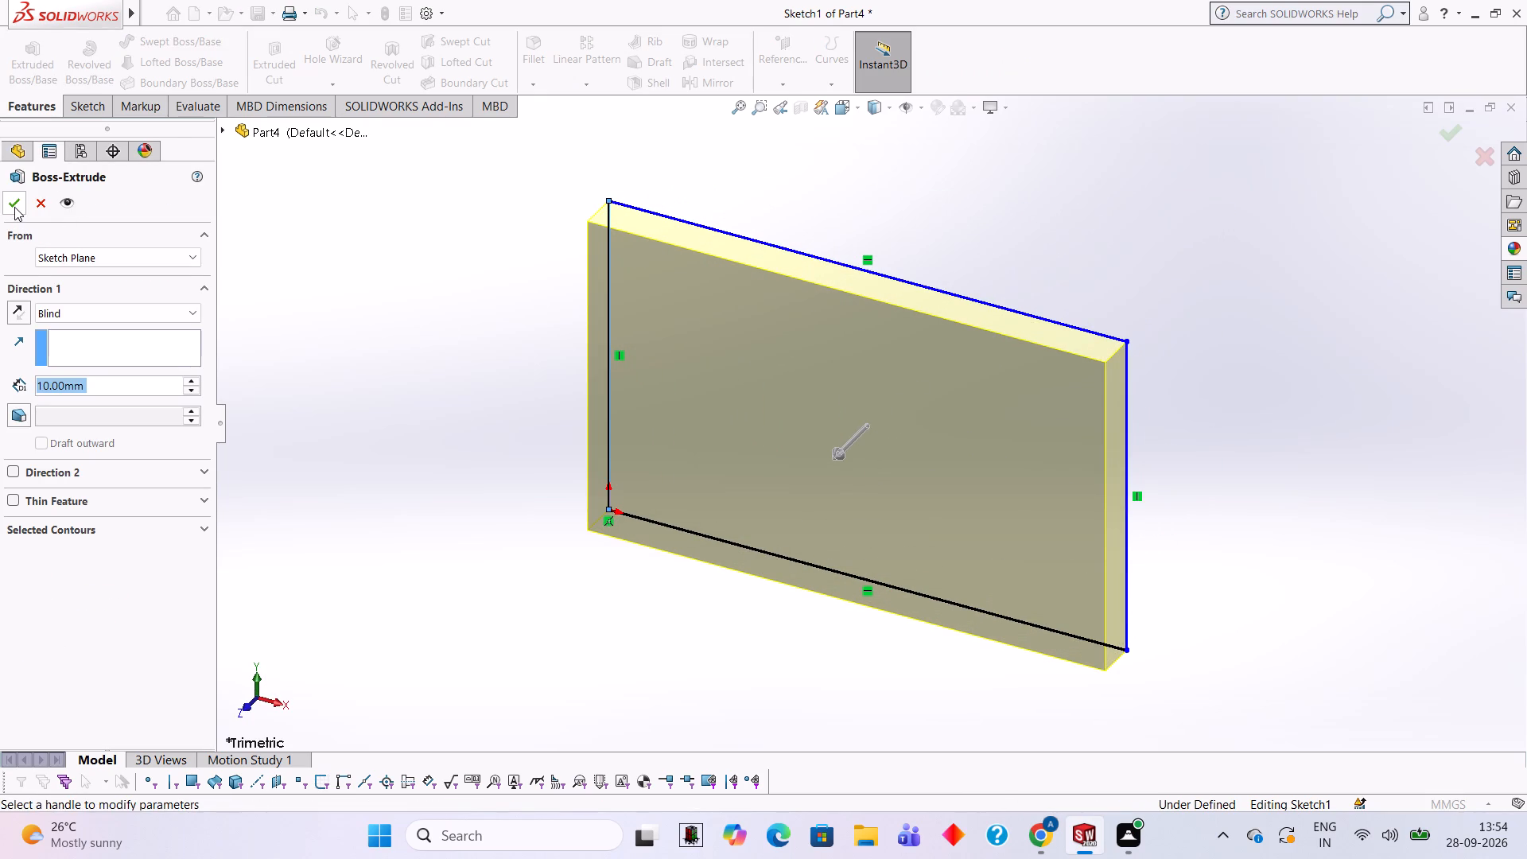
pyautogui.click(454, 298)
# Start a sketch on the plate's narrow bottom face and draw an 80 mm vertical line outward from the midpoint of its long upper edge.
pyautogui.moveTo(1218, 323); pyautogui.dragTo(1028, 291, button='middle')
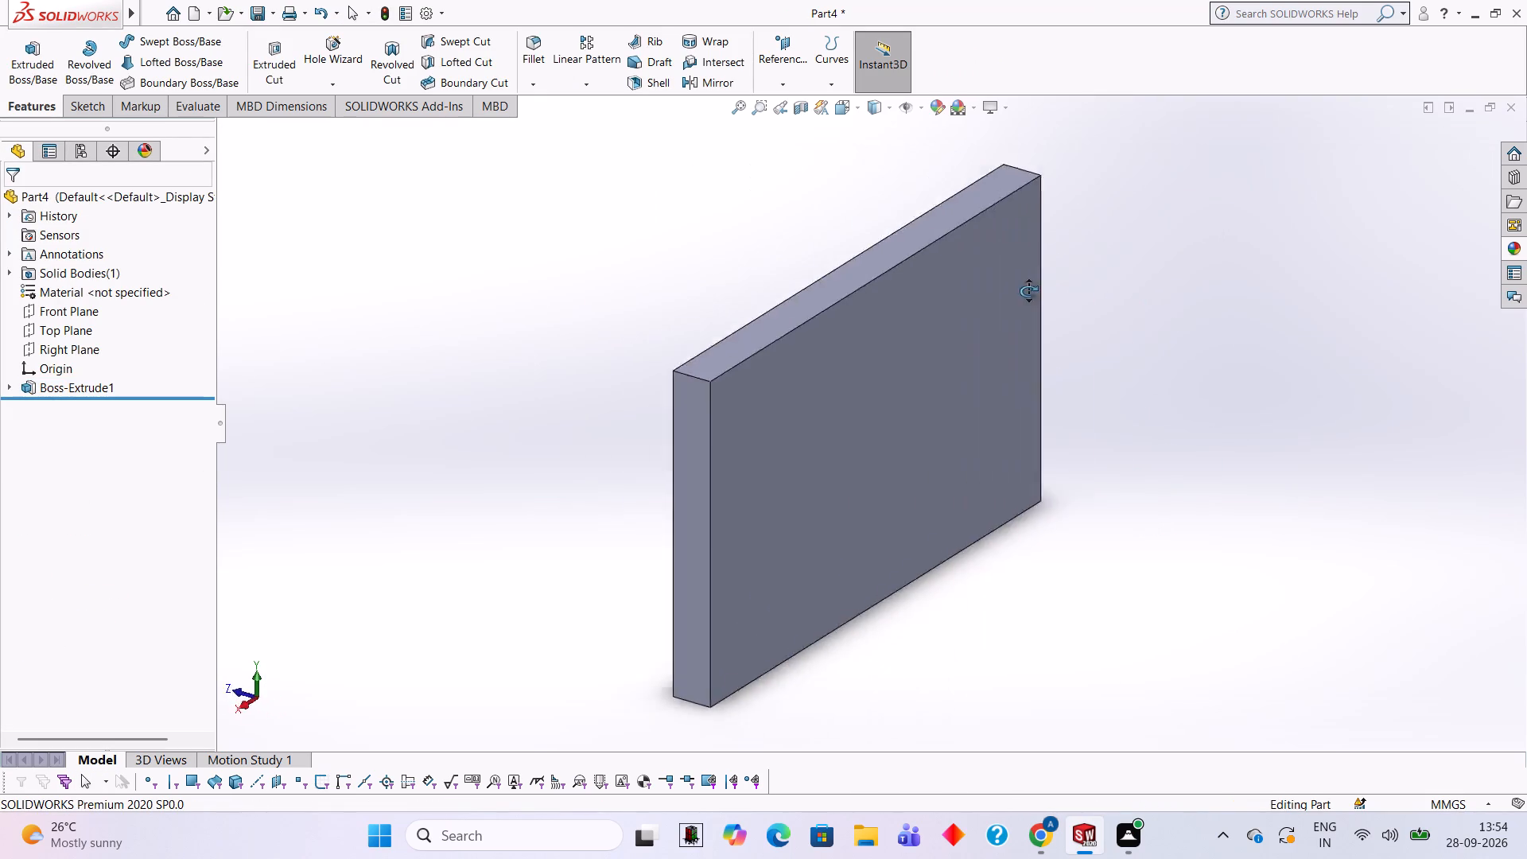
pyautogui.moveTo(1028, 291); pyautogui.dragTo(1220, 333, button='middle')
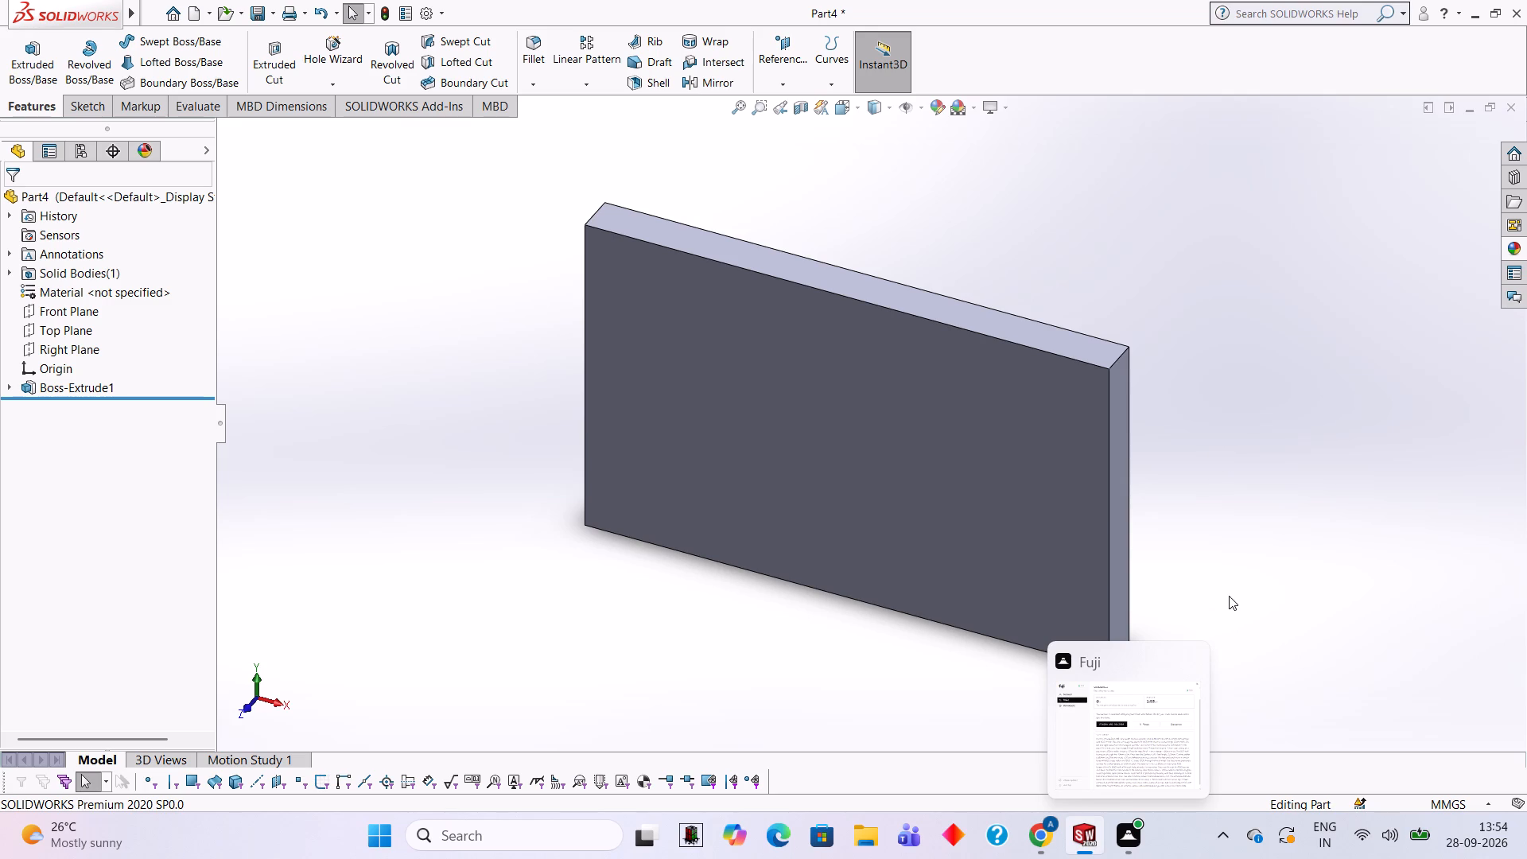
pyautogui.moveTo(1222, 414); pyautogui.dragTo(1231, 236, button='middle')
pyautogui.moveTo(1257, 575); pyautogui.dragTo(1331, 258, button='middle')
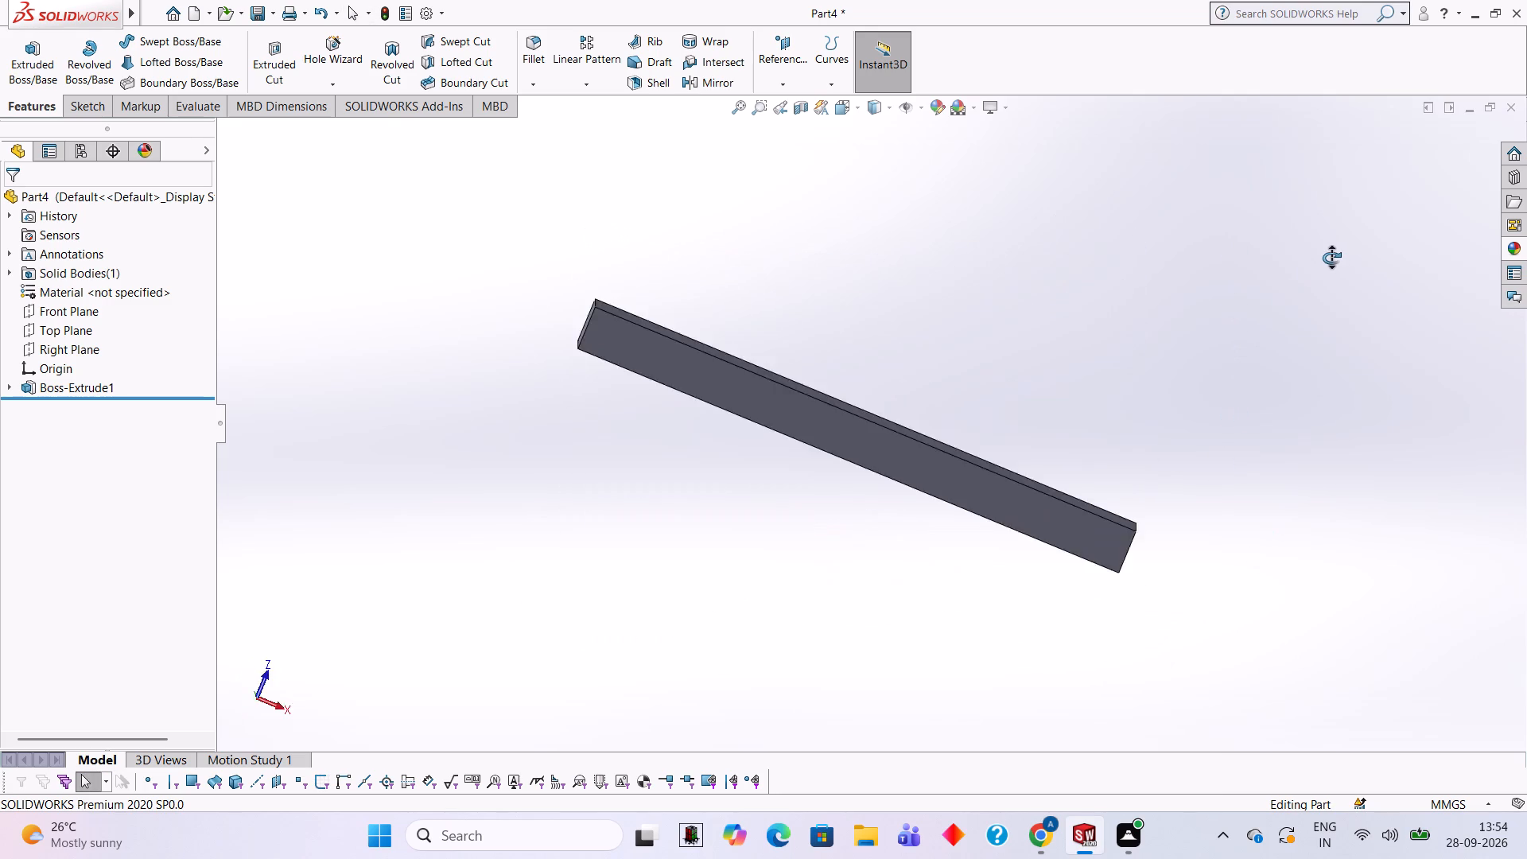
pyautogui.moveTo(1331, 258); pyautogui.dragTo(1283, 231, button='middle')
pyautogui.click(899, 419)
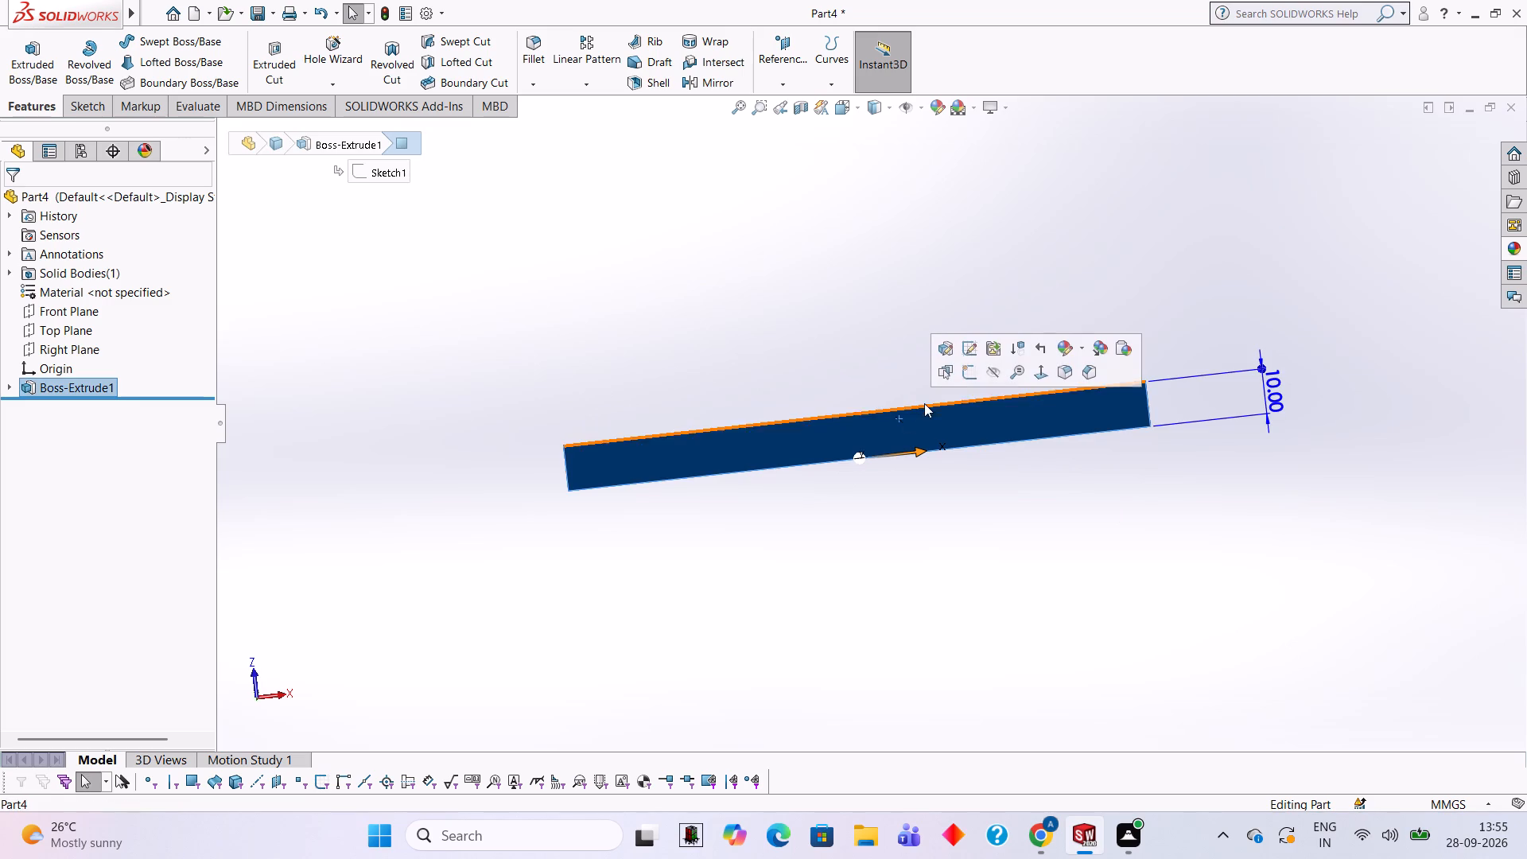
pyautogui.click(960, 375)
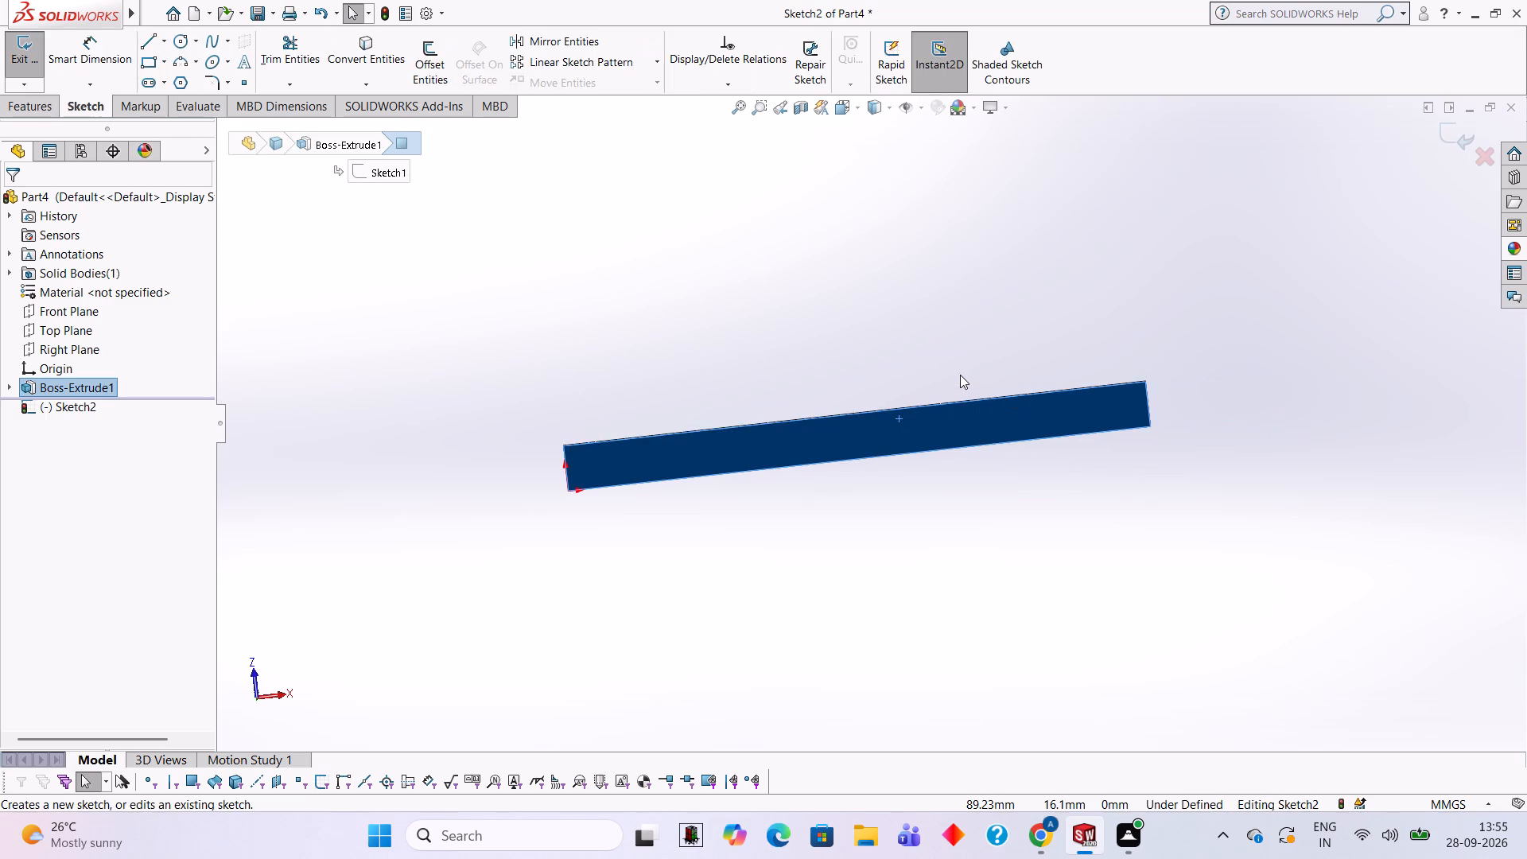
pyautogui.hotkey('ctrl', '8')
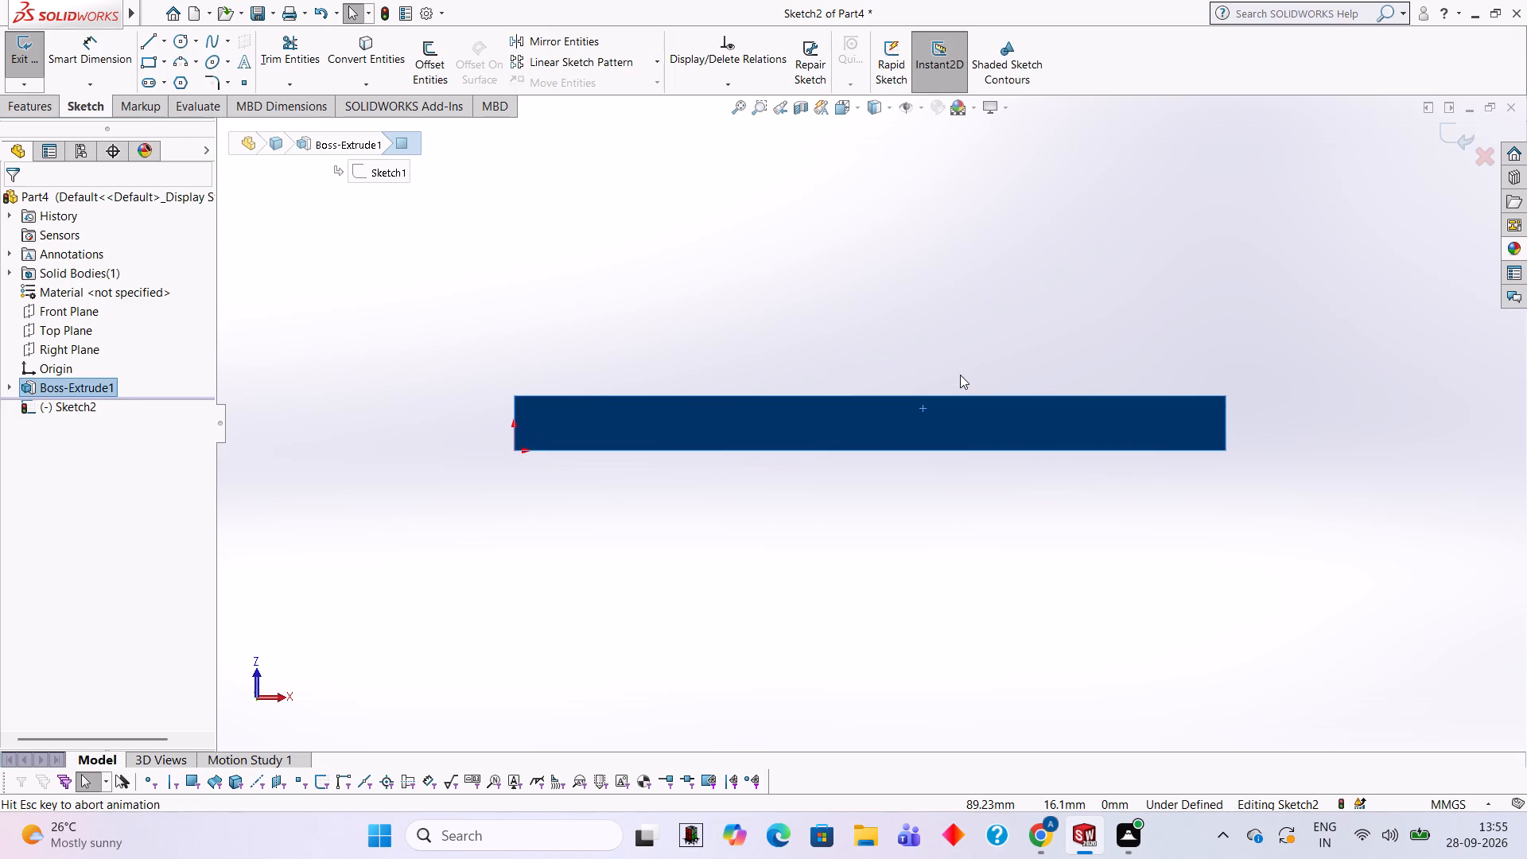
pyautogui.click(143, 39)
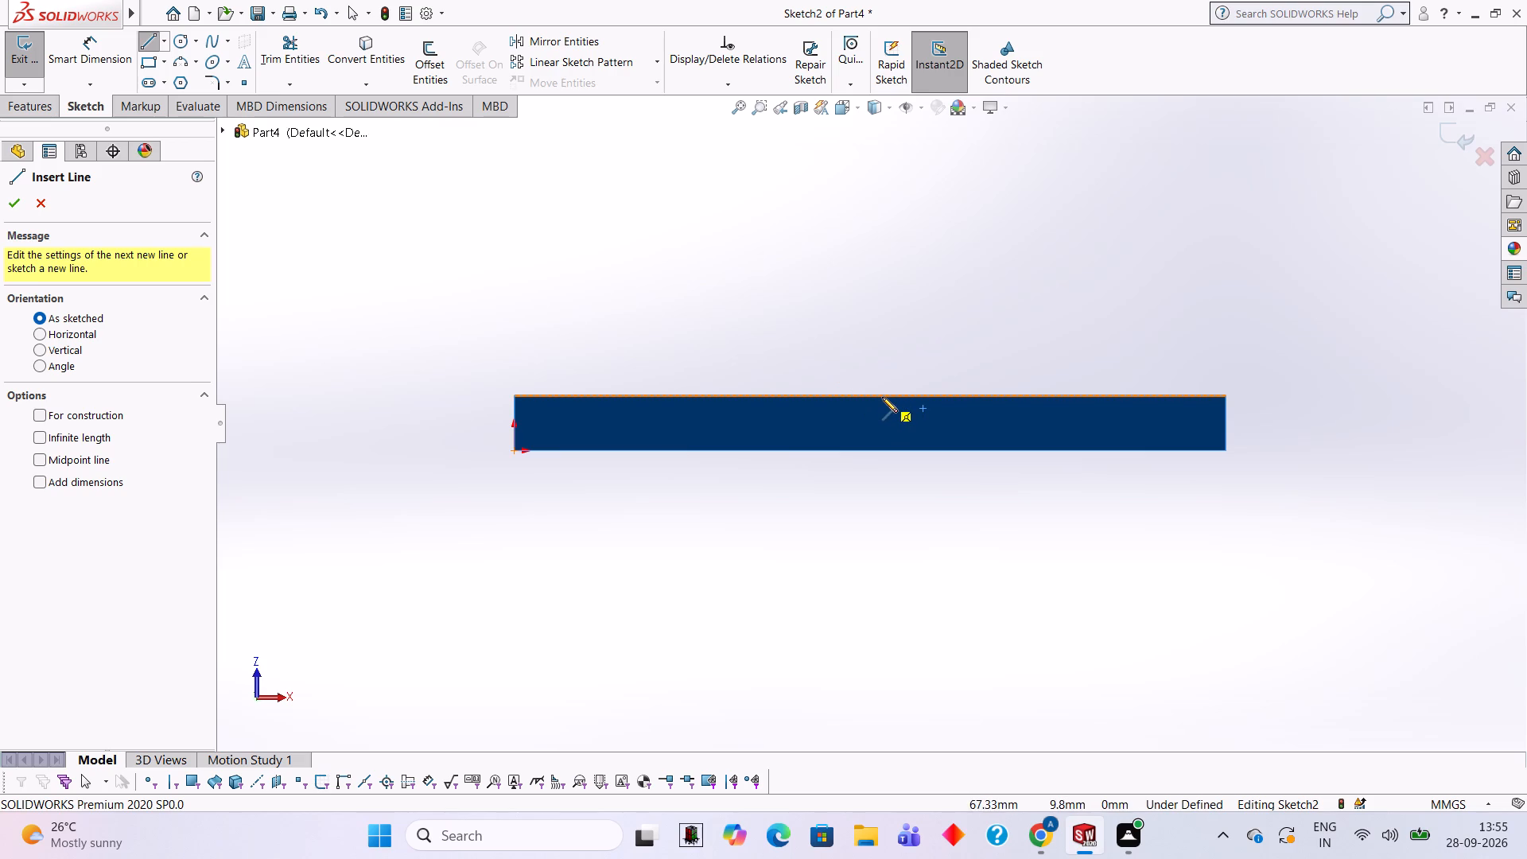
pyautogui.click(868, 392)
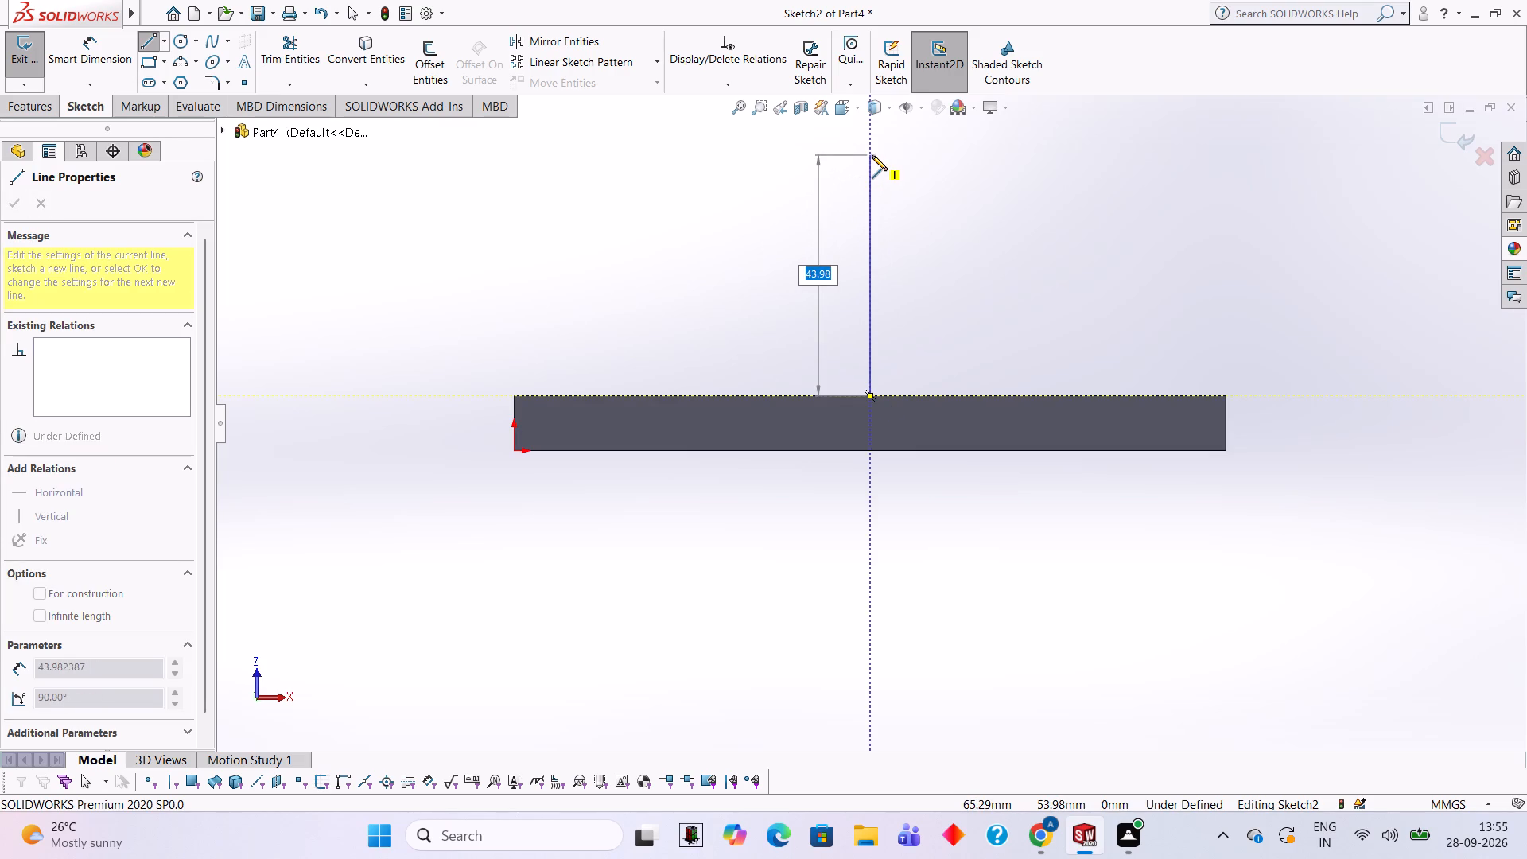
pyautogui.write('80')
pyautogui.press('Return')
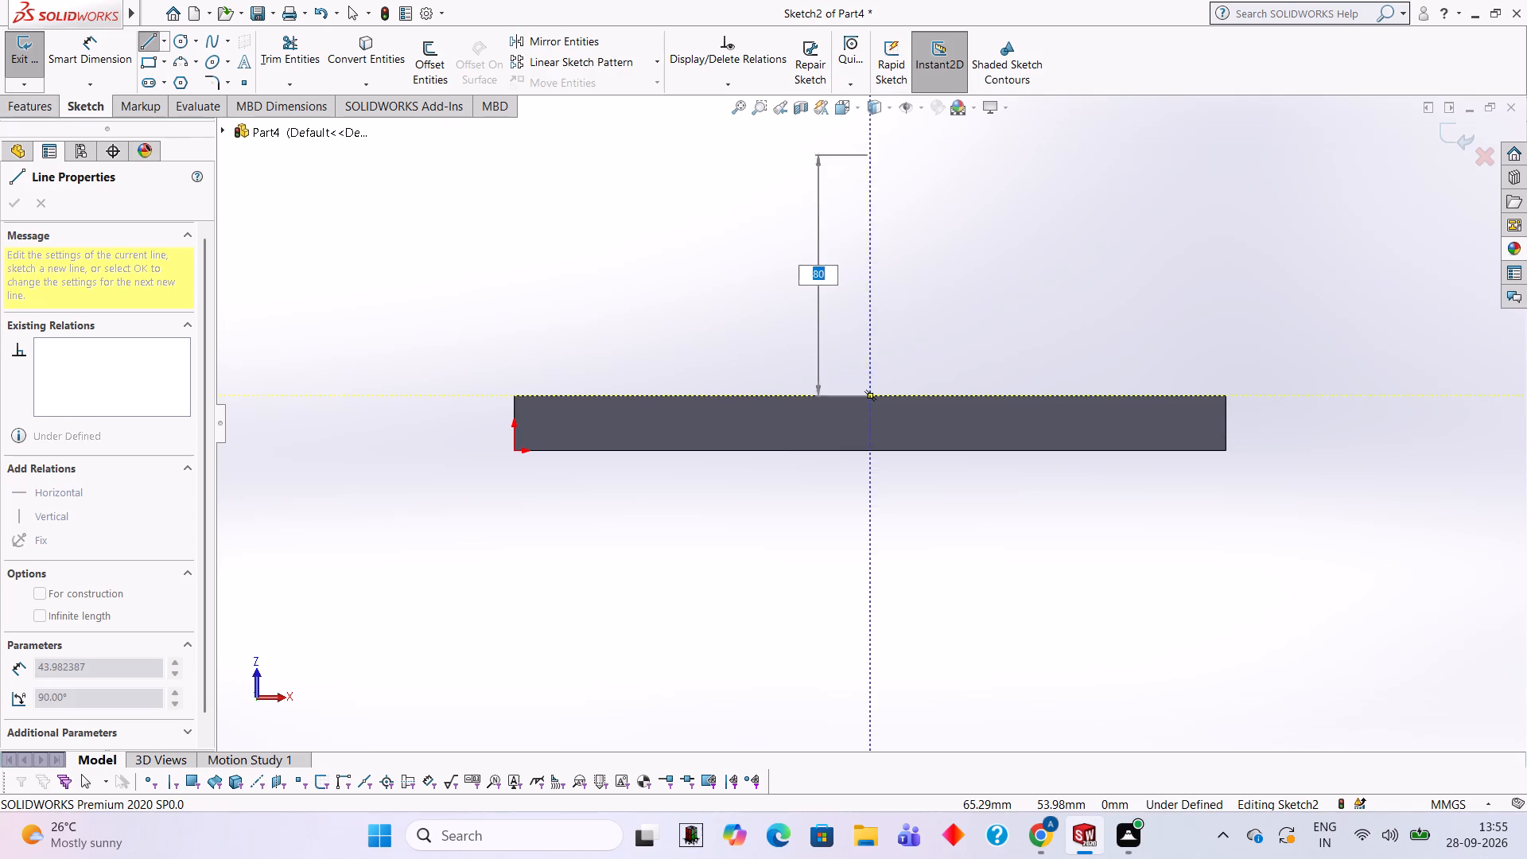
pyautogui.scroll(5, 872, 155)
pyautogui.scroll(-2, 872, 155)
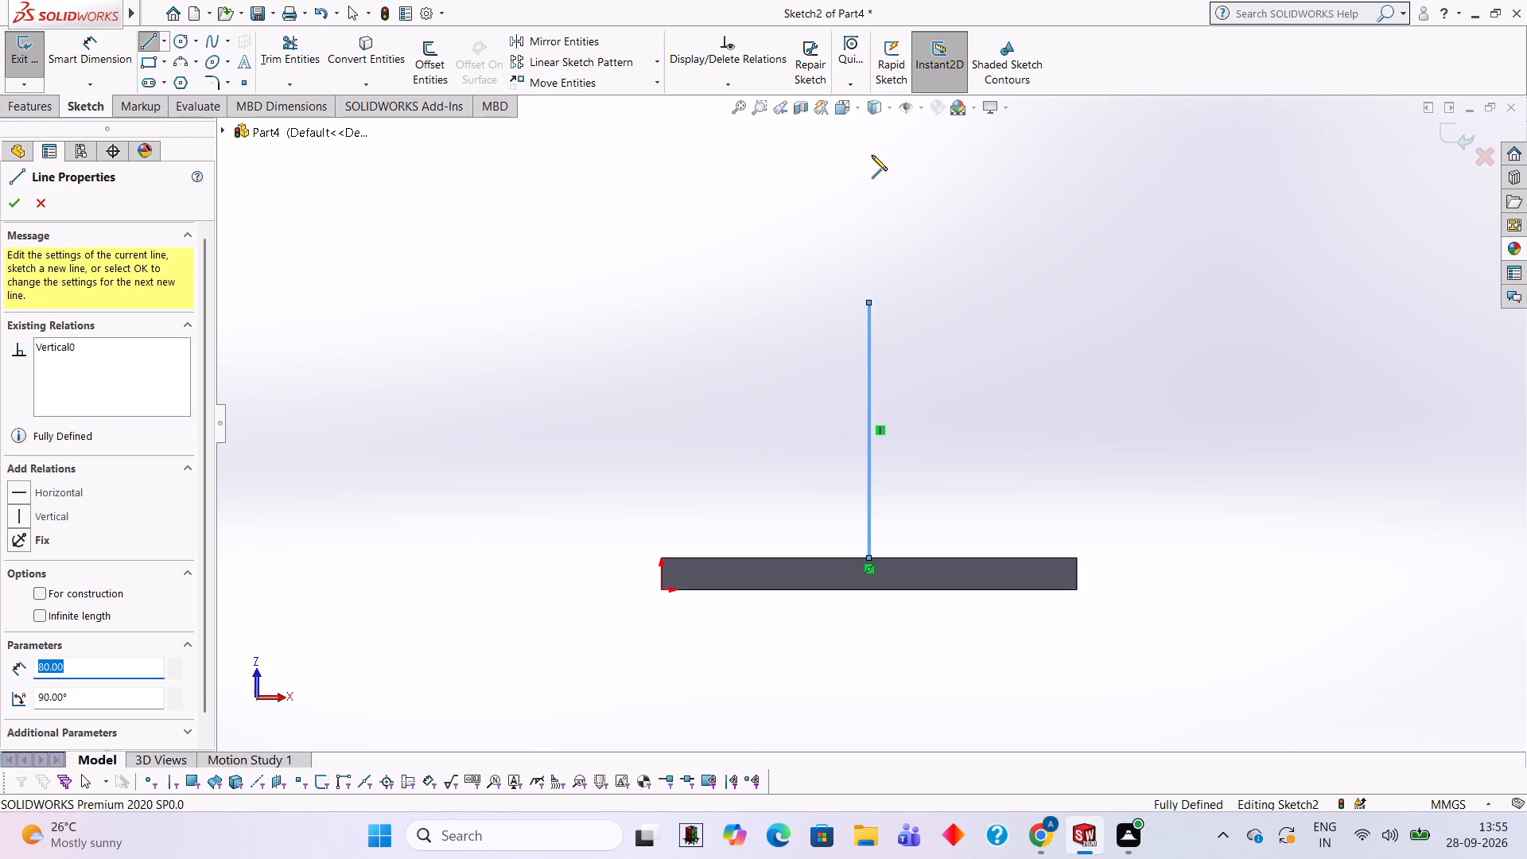
pyautogui.scroll(-3, 872, 155)
pyautogui.scroll(5, 872, 155)
pyautogui.scroll(-1, 870, 171)
pyautogui.scroll(1, 870, 172)
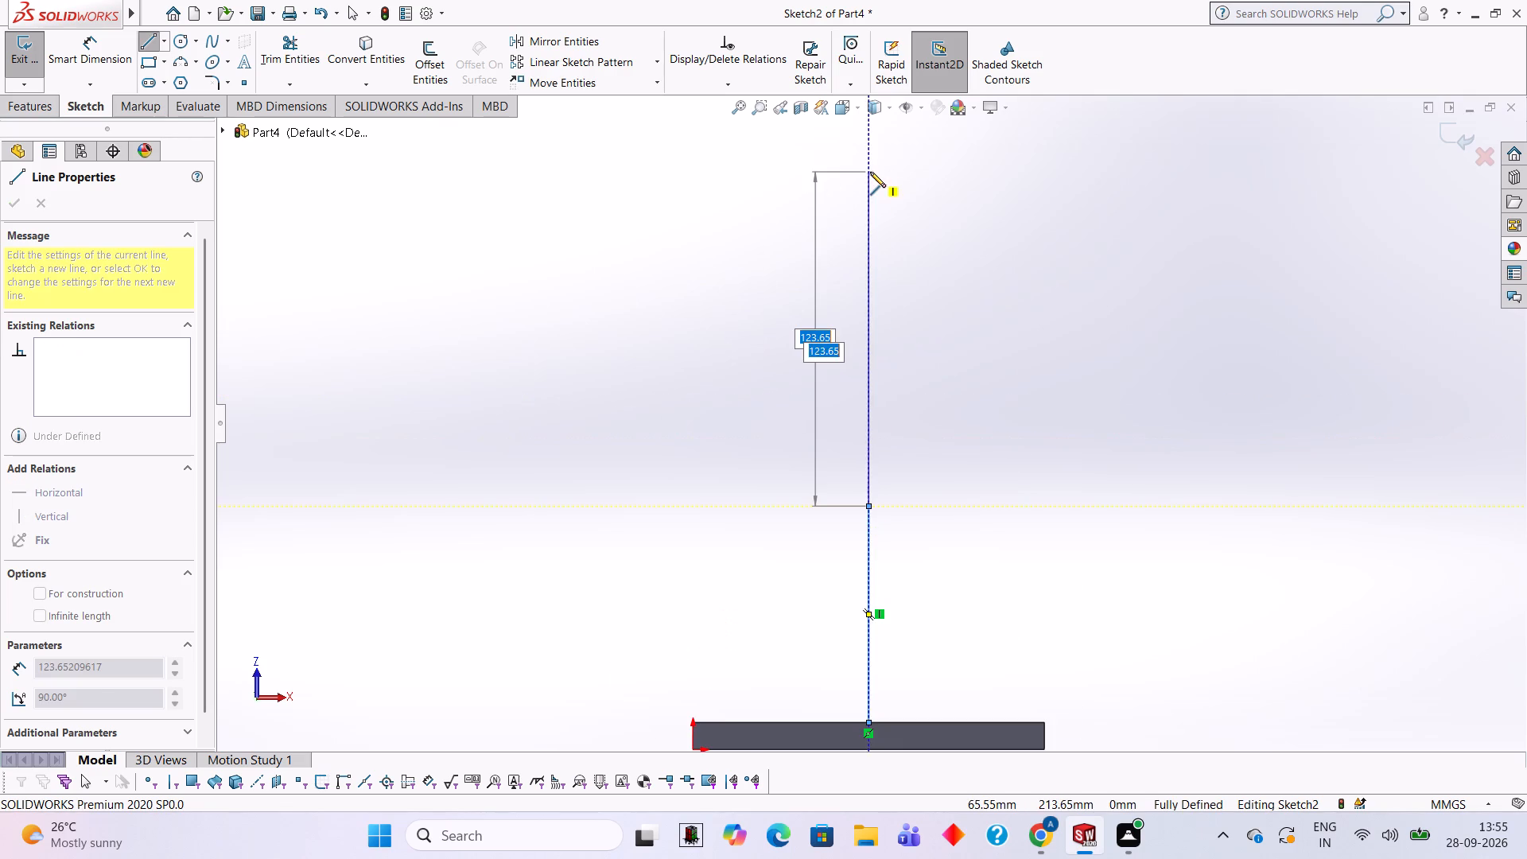
pyautogui.press('Escape')
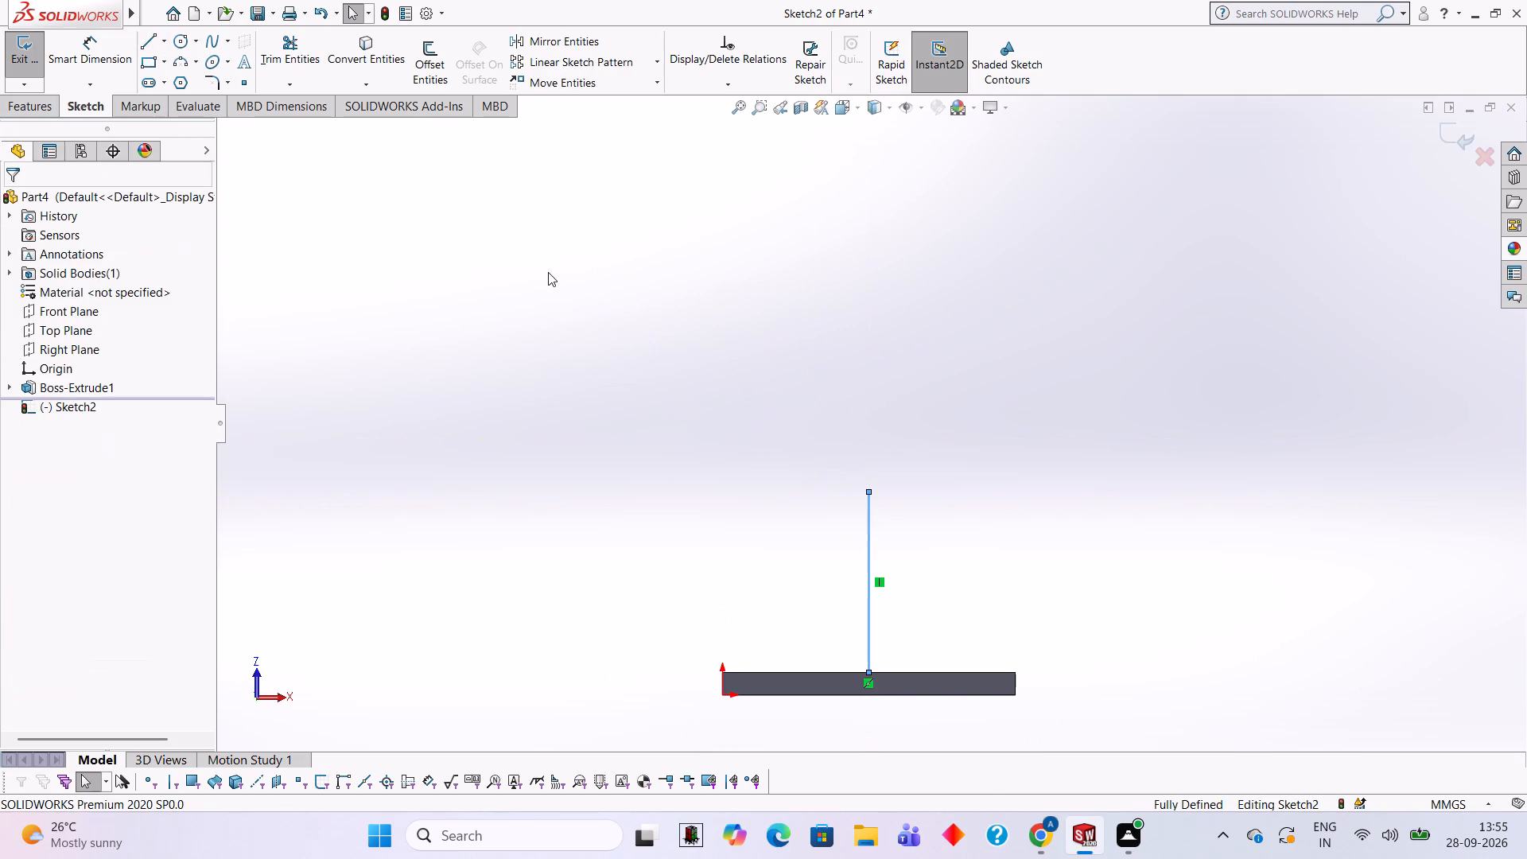
pyautogui.scroll(-2, 870, 719)
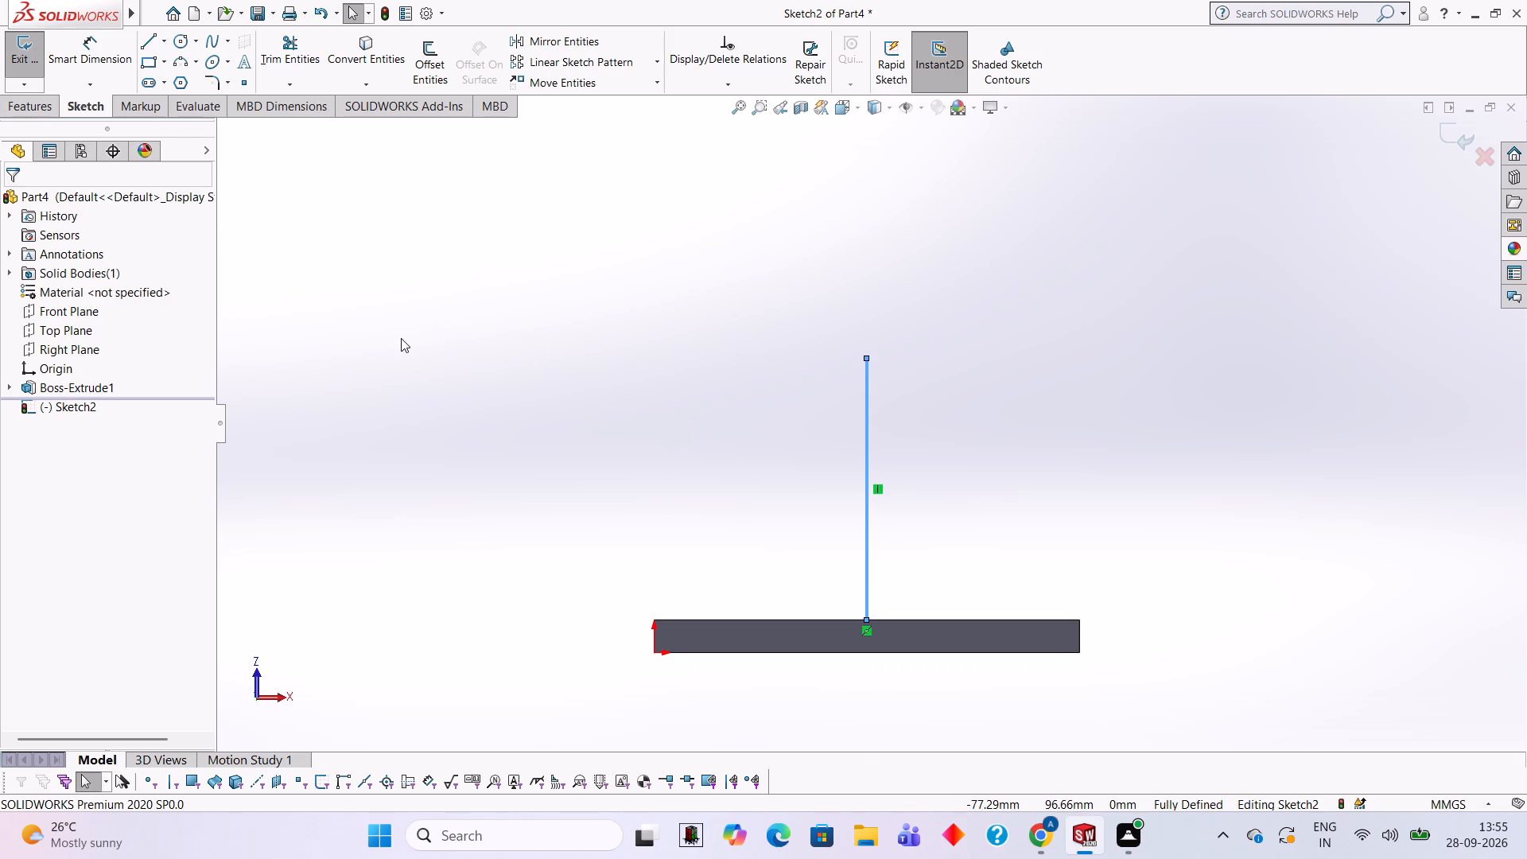
# Draw a 60 mm diameter circle centred on the upper end of the vertical line.
pyautogui.click(177, 31)
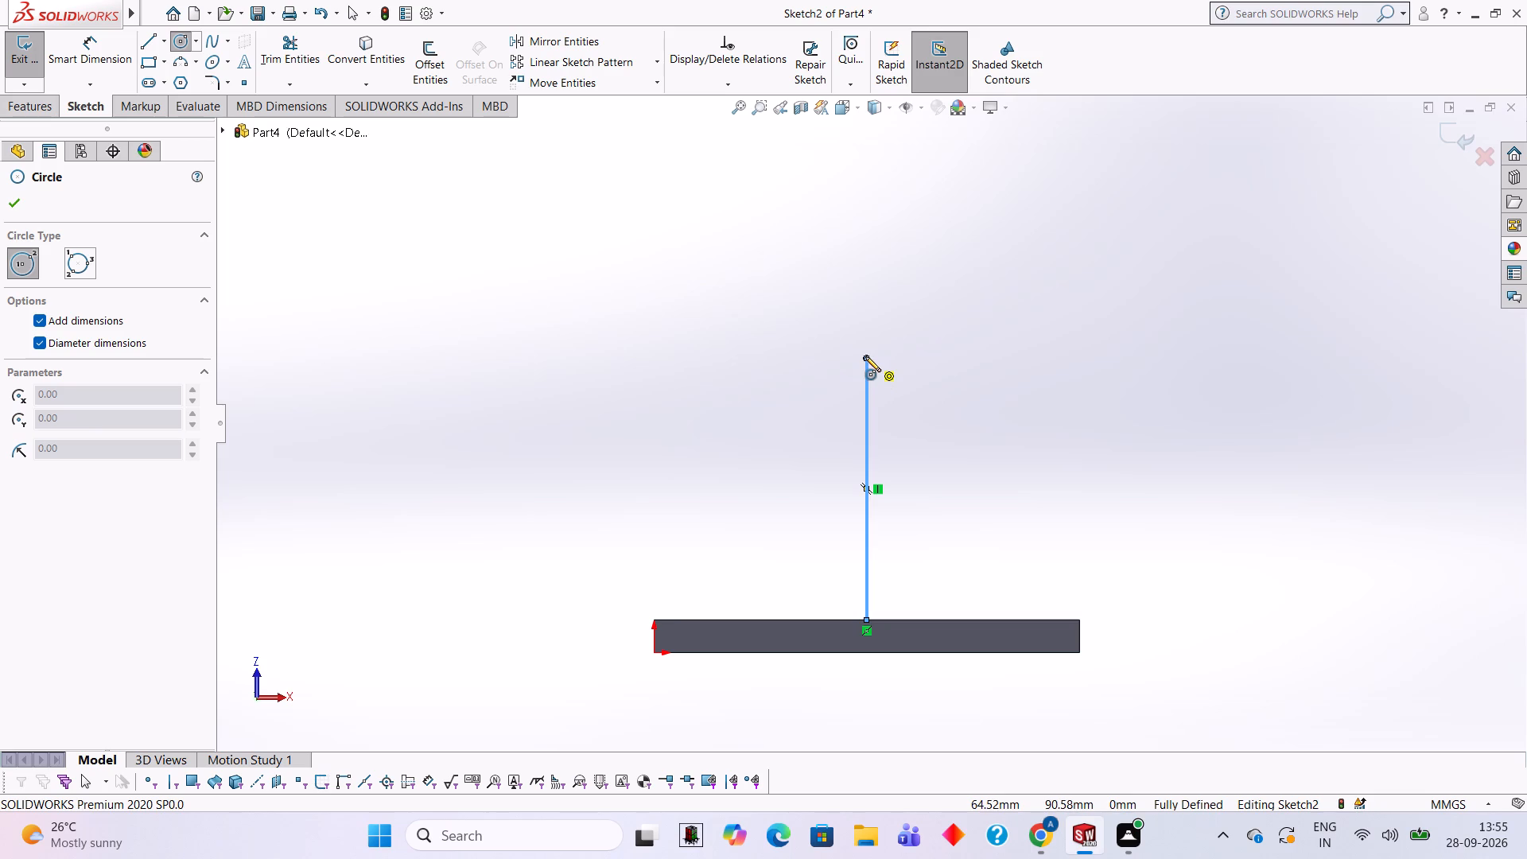
pyautogui.click(865, 354)
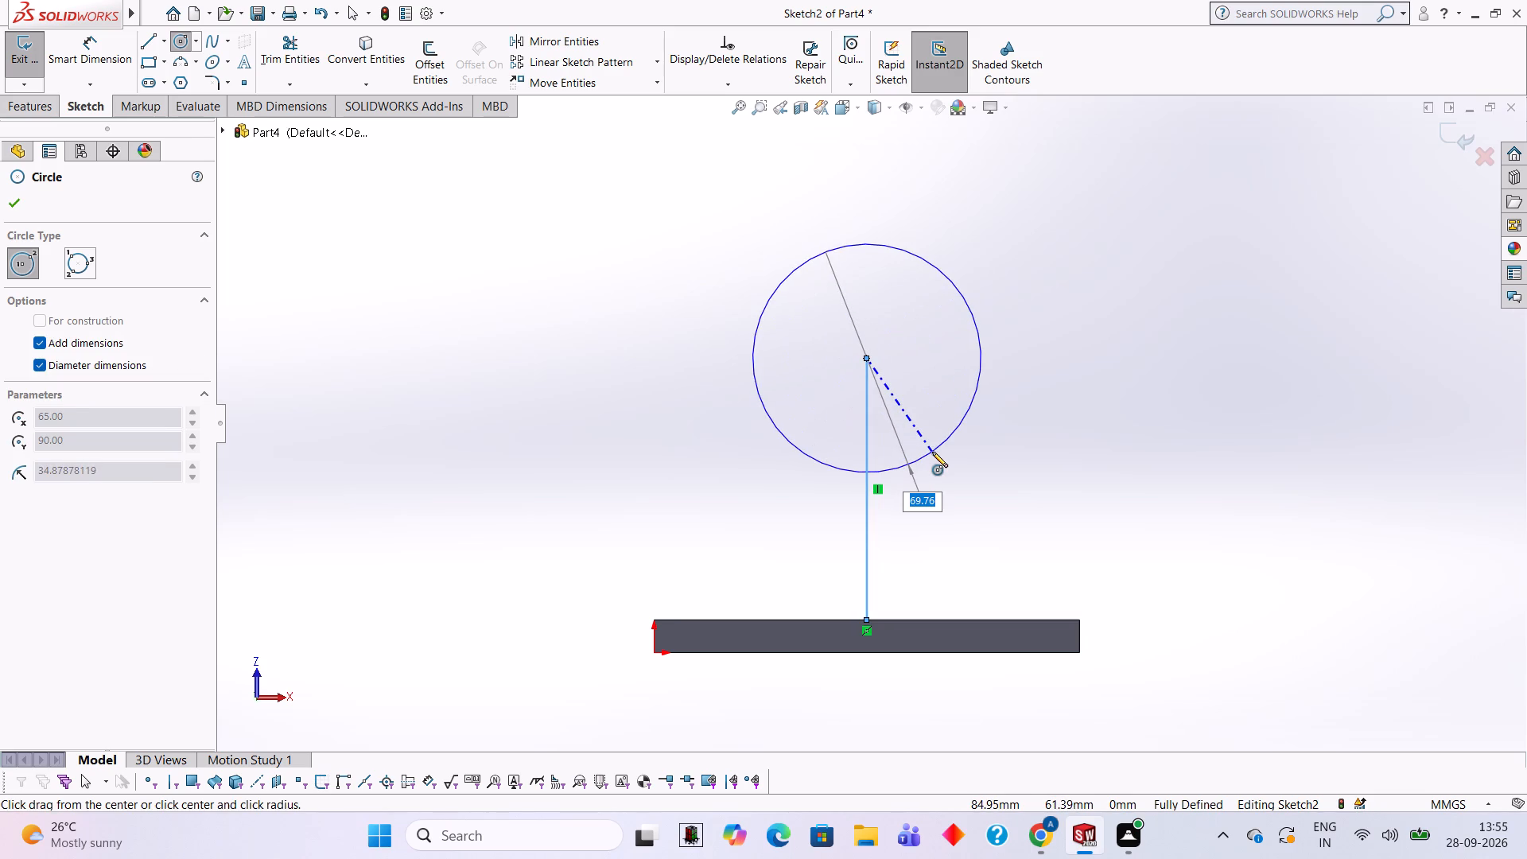
pyautogui.write('60')
pyautogui.press('Return')
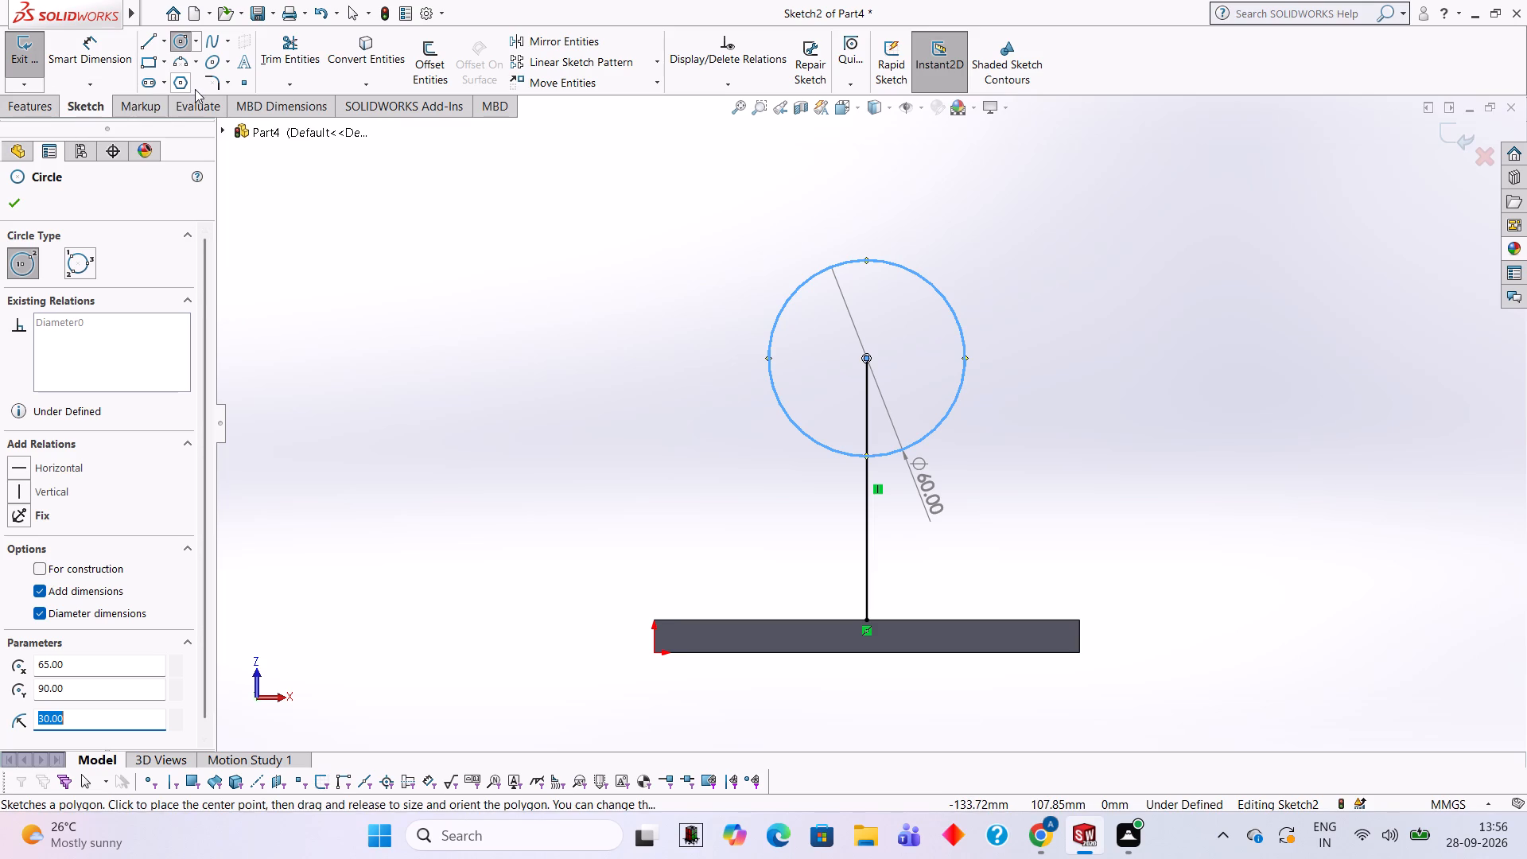
# Draw two vertical lines from the circle's side quadrants down to the plate edge, joined by a horizontal line along that edge.
pyautogui.click(144, 38)
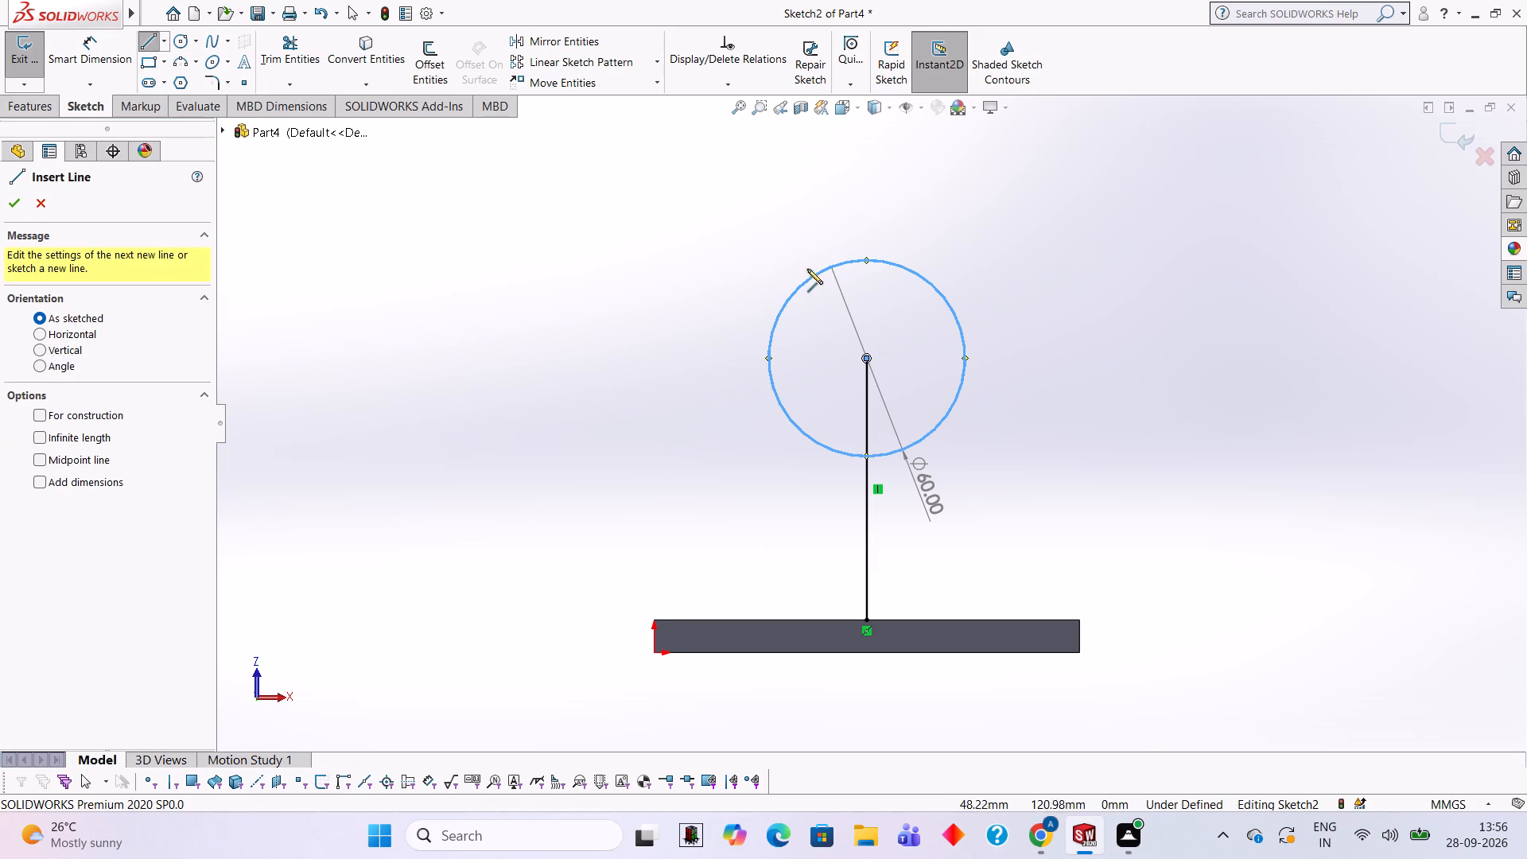
pyautogui.click(766, 356)
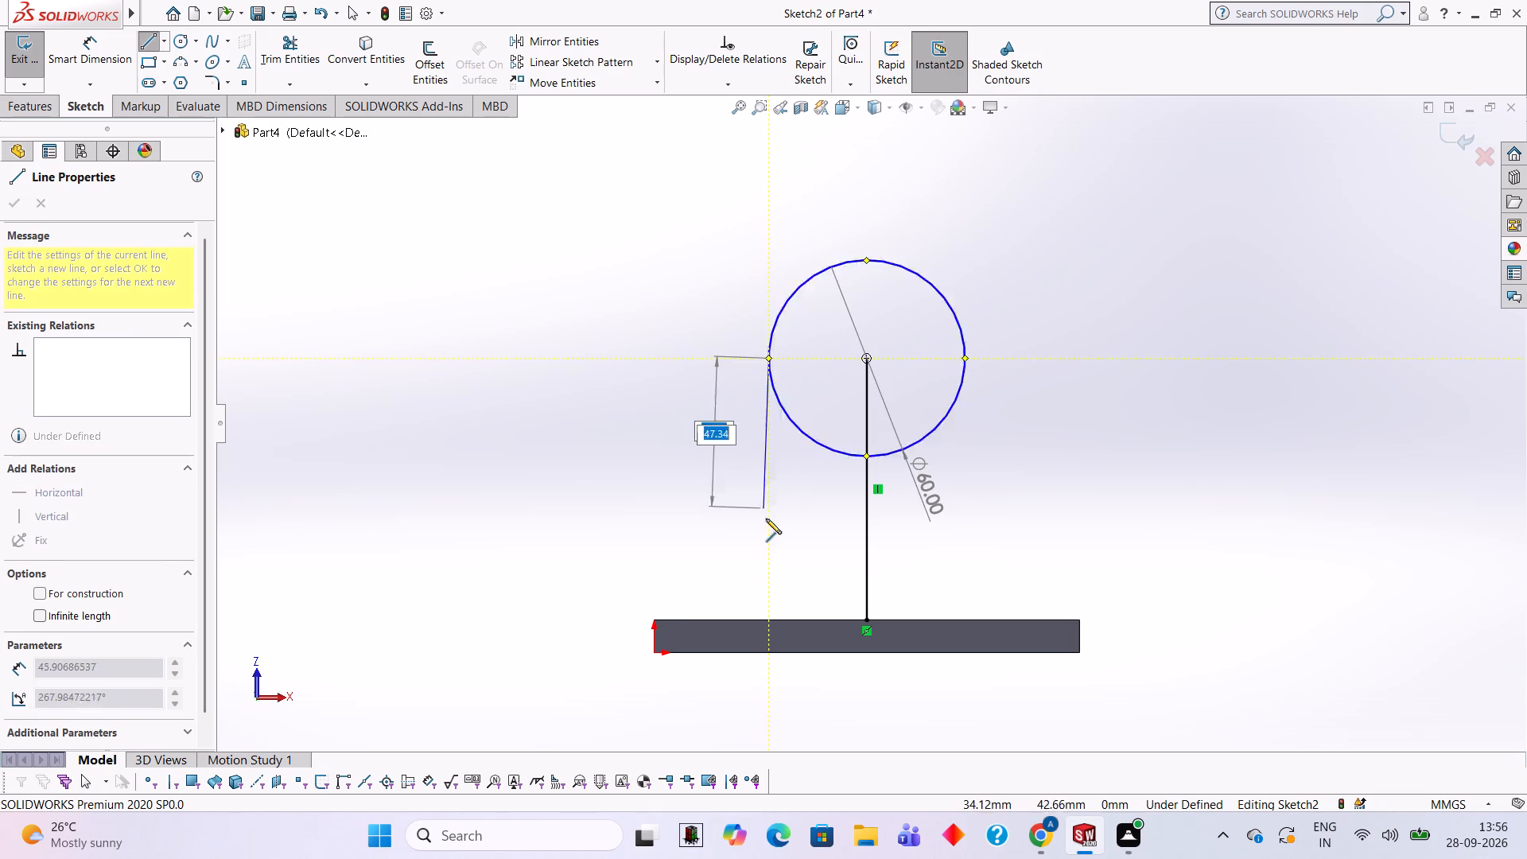
pyautogui.click(768, 620)
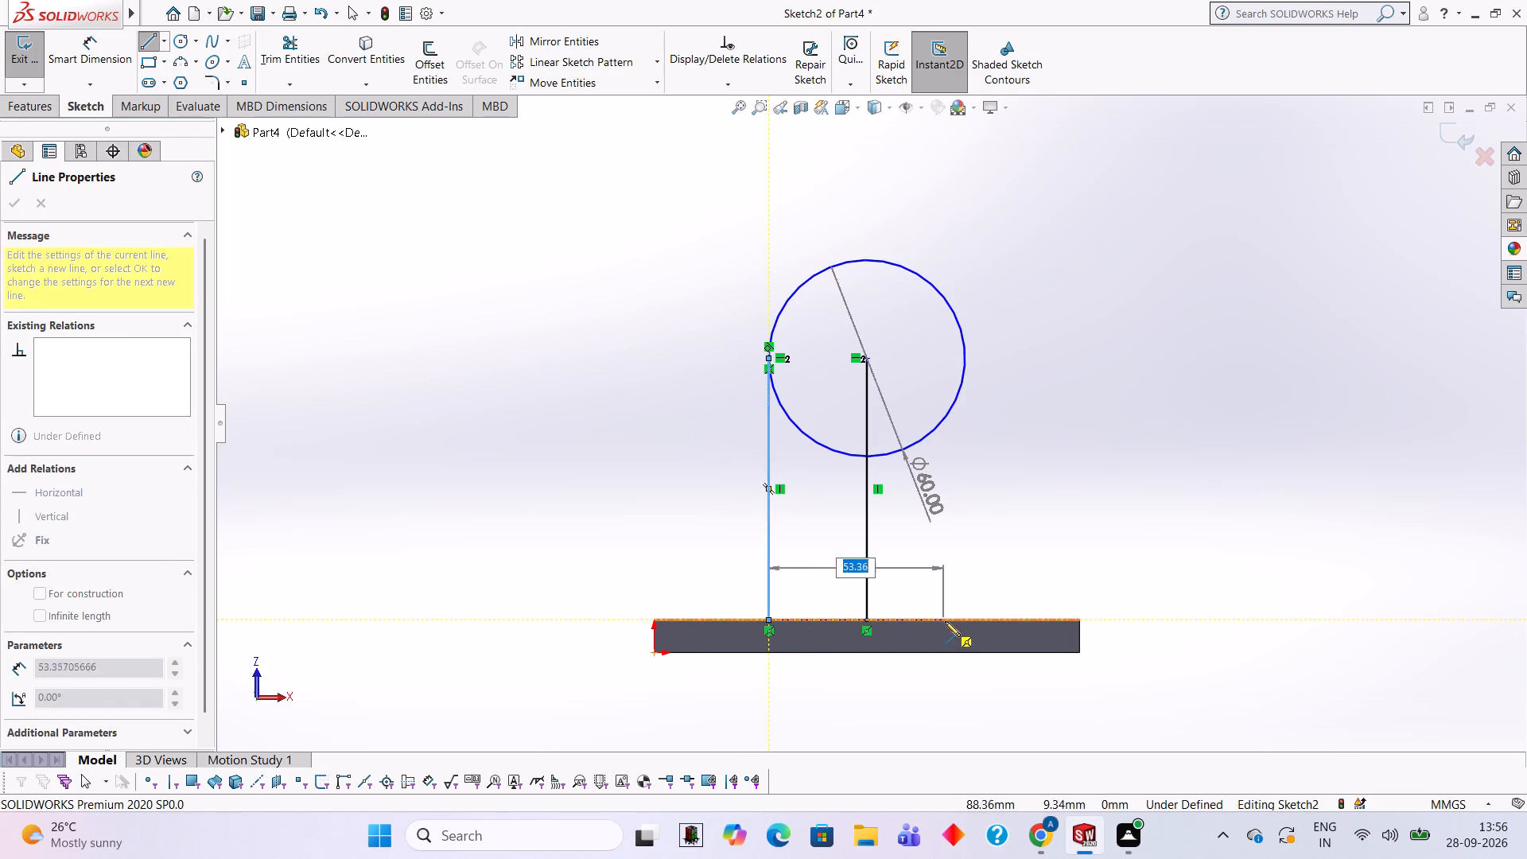
pyautogui.click(965, 620)
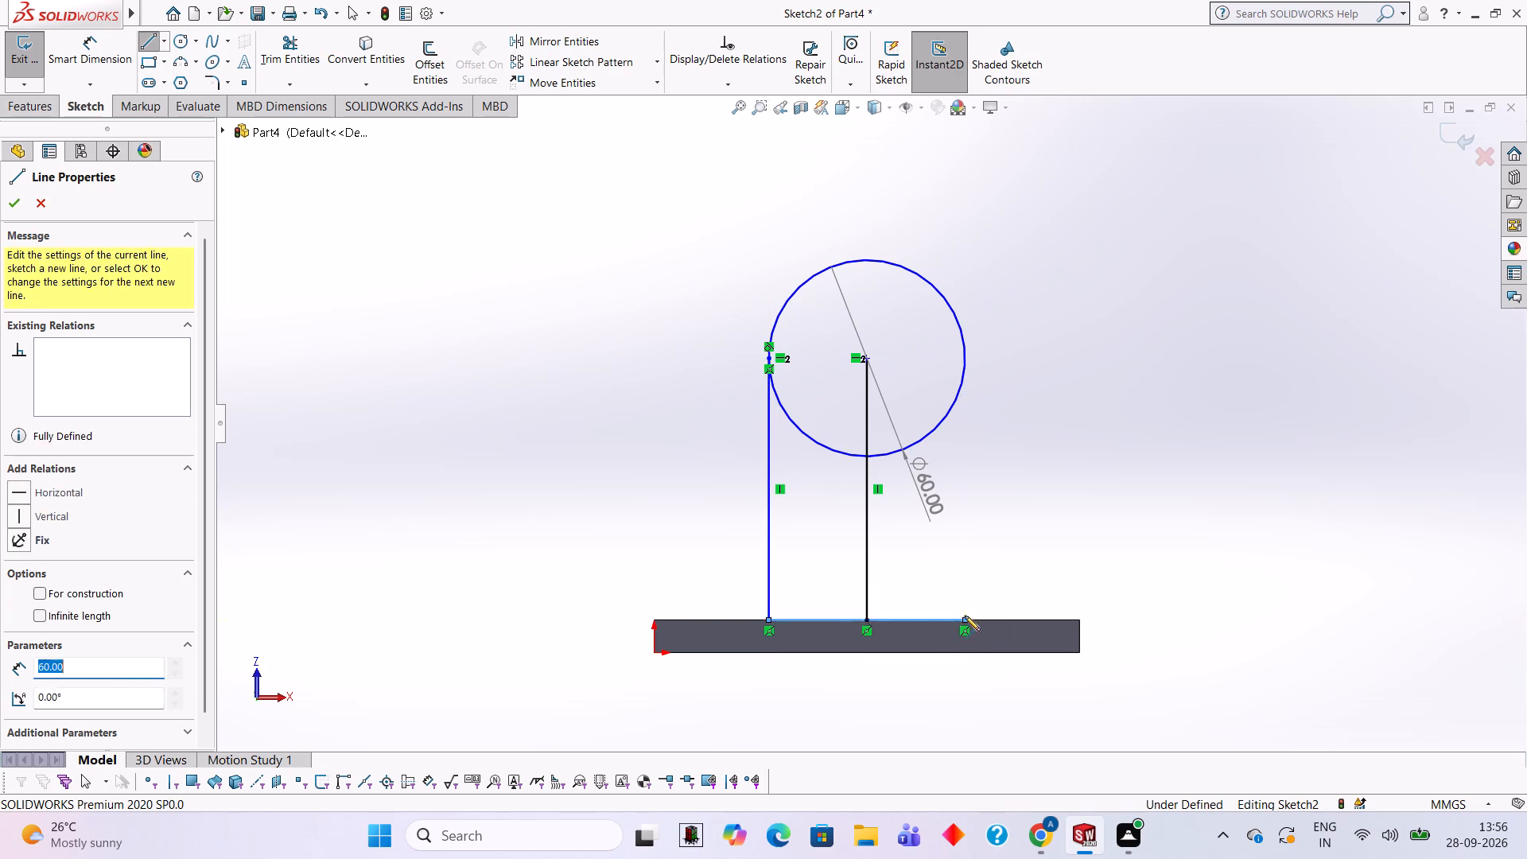
pyautogui.click(966, 356)
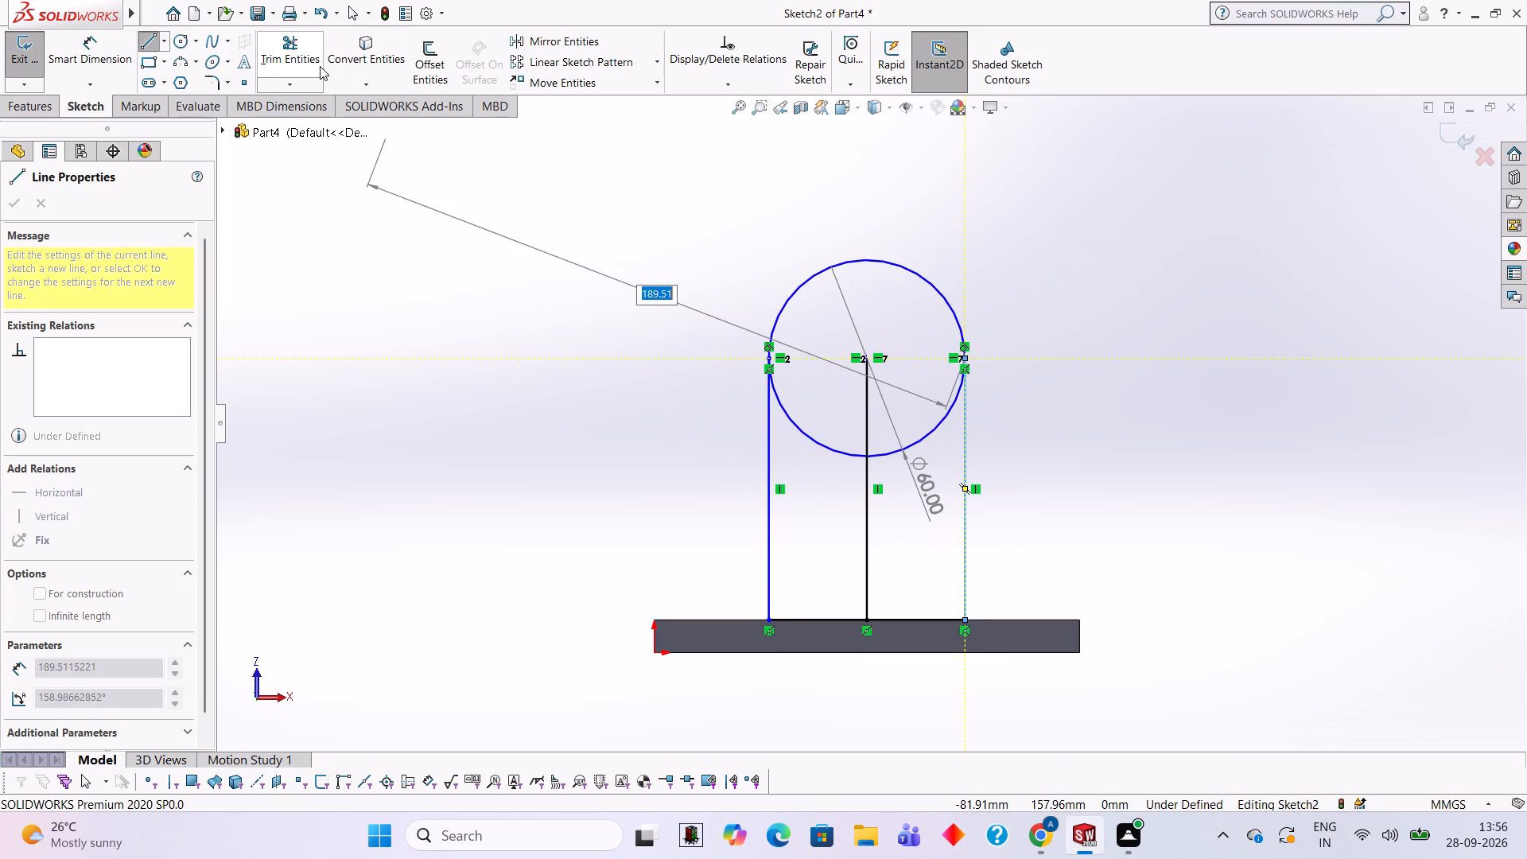
# Trim away the vertical centre line inside and below the circle and the circle's upper half.
pyautogui.click(320, 66)
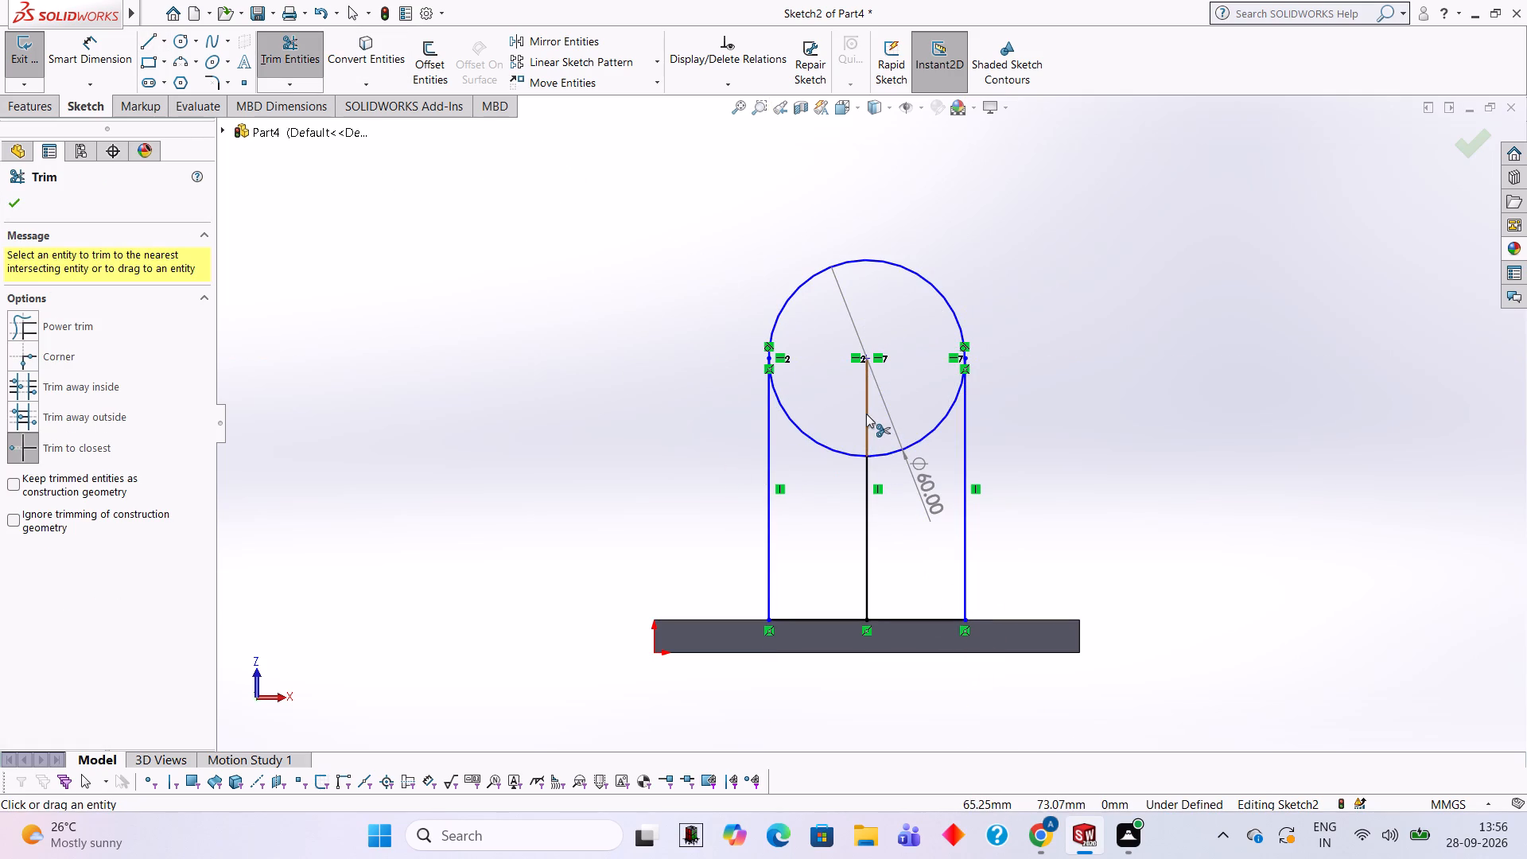
pyautogui.click(866, 414)
pyautogui.click(868, 516)
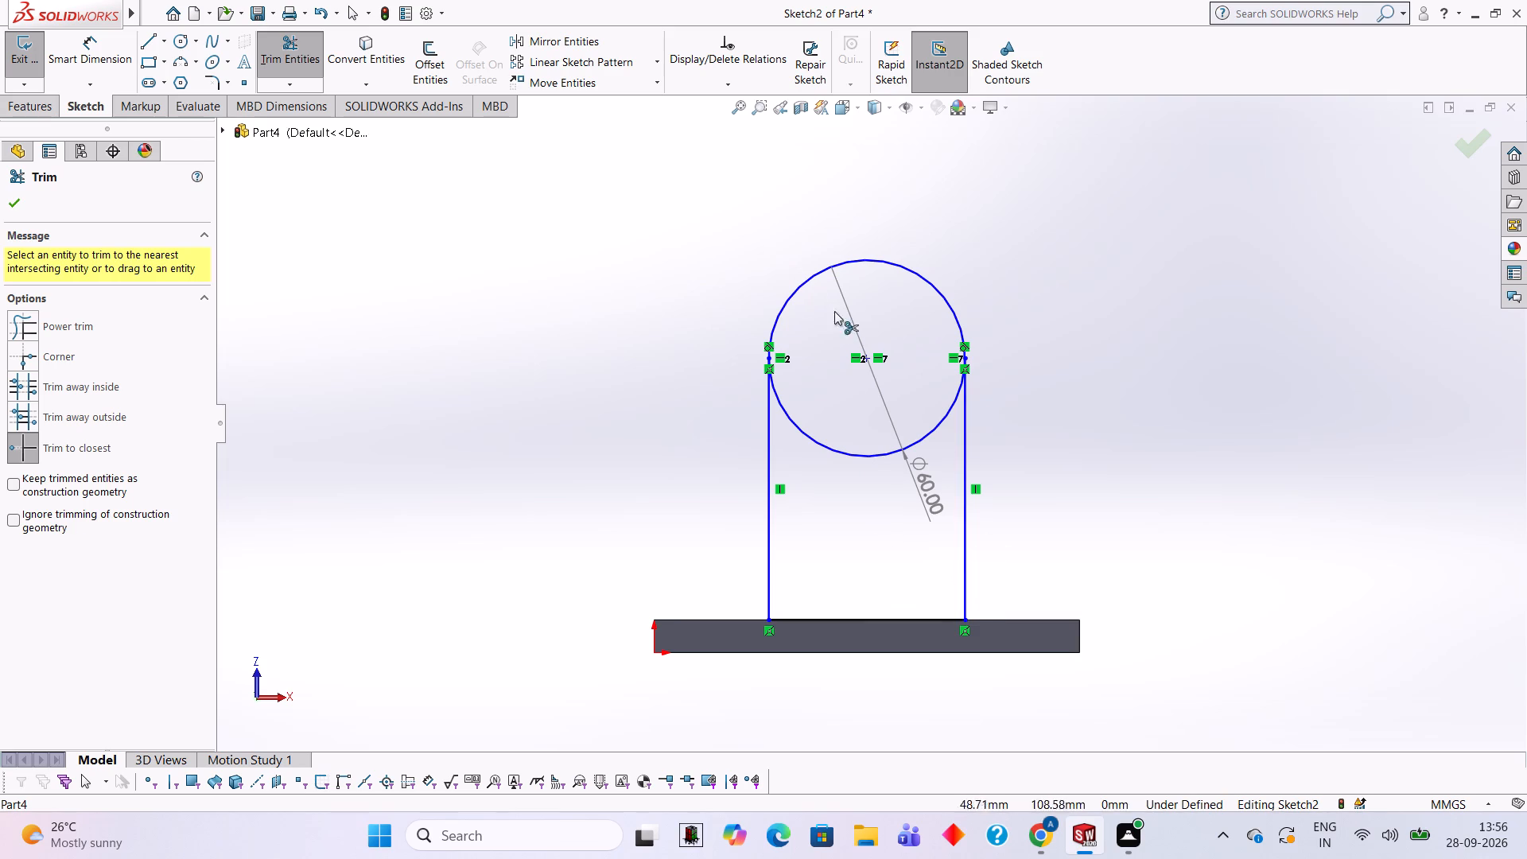
pyautogui.click(862, 262)
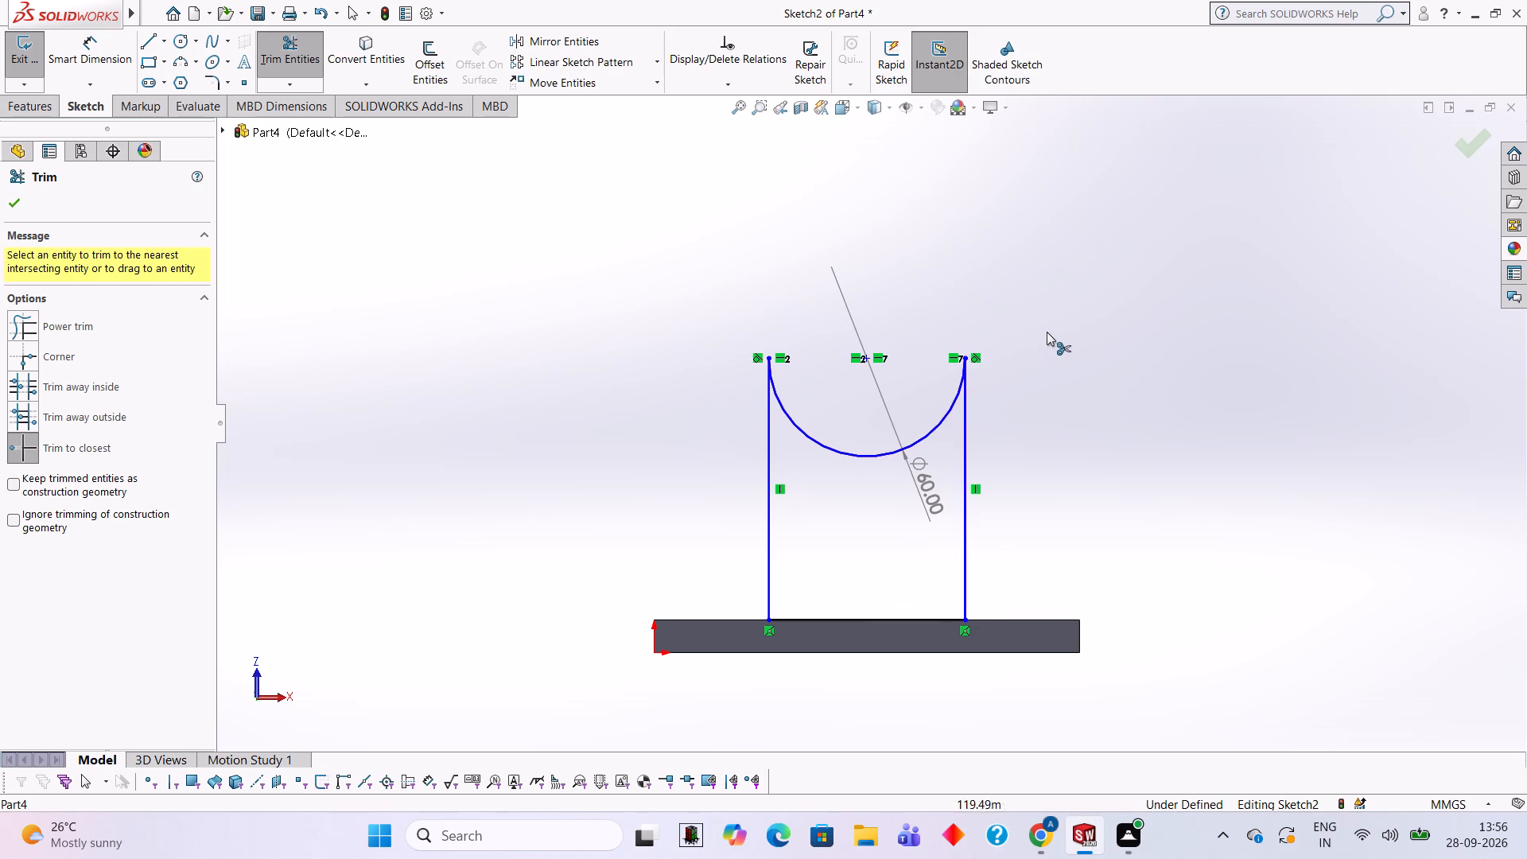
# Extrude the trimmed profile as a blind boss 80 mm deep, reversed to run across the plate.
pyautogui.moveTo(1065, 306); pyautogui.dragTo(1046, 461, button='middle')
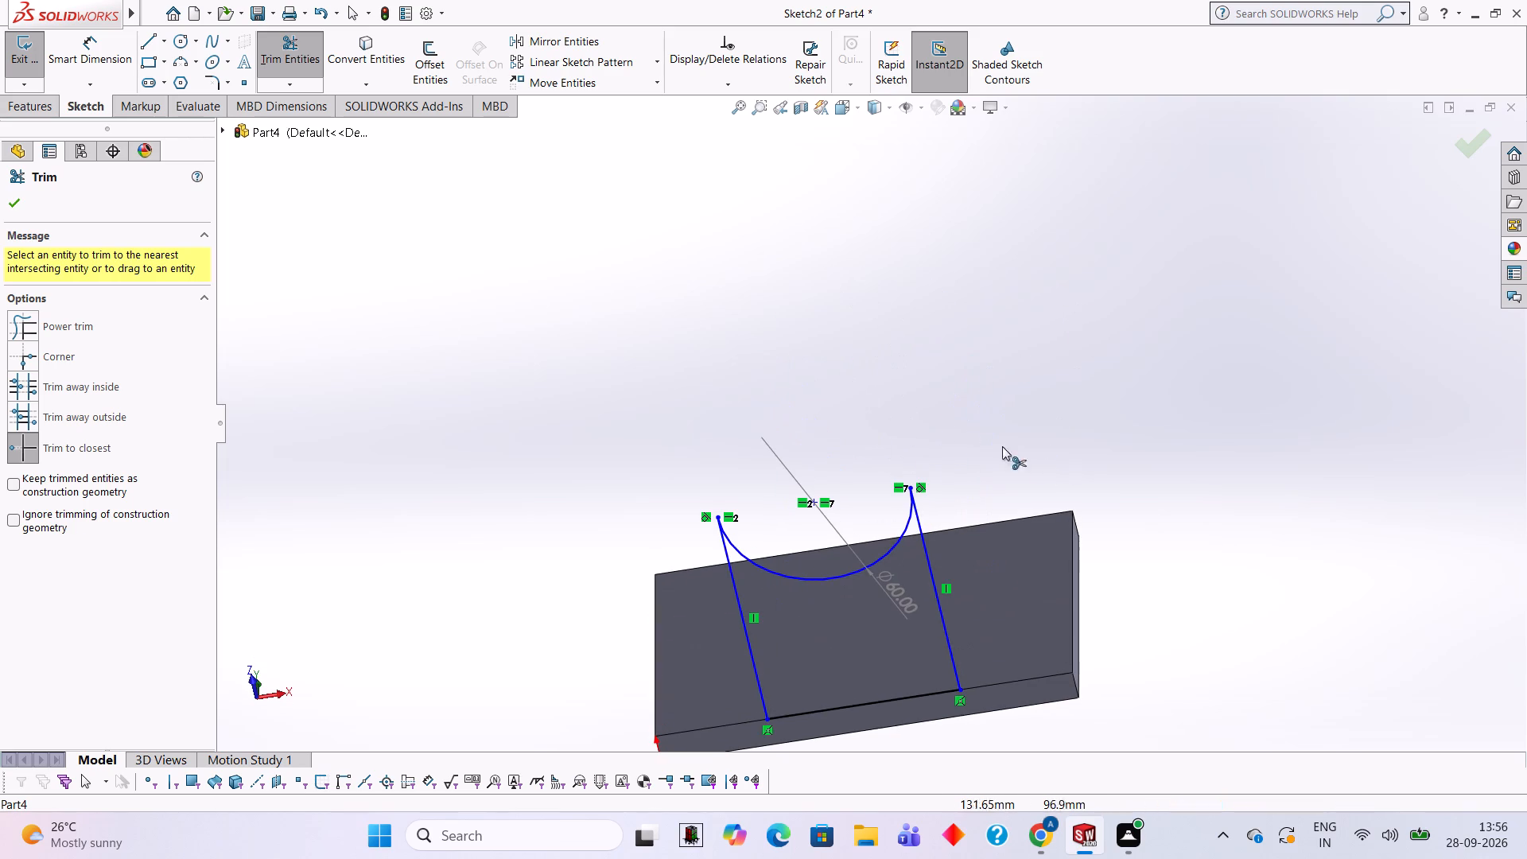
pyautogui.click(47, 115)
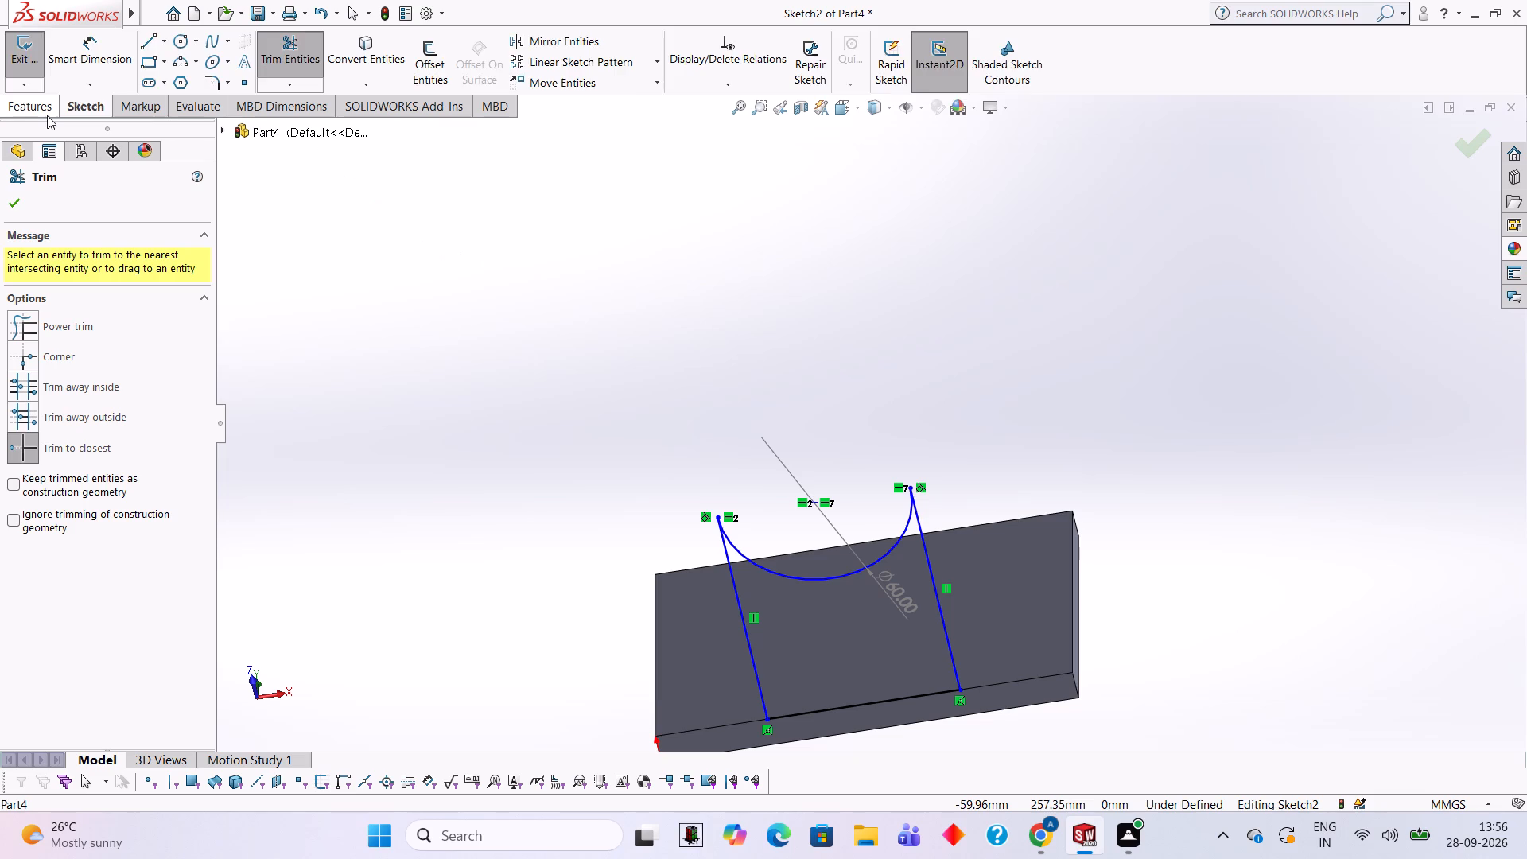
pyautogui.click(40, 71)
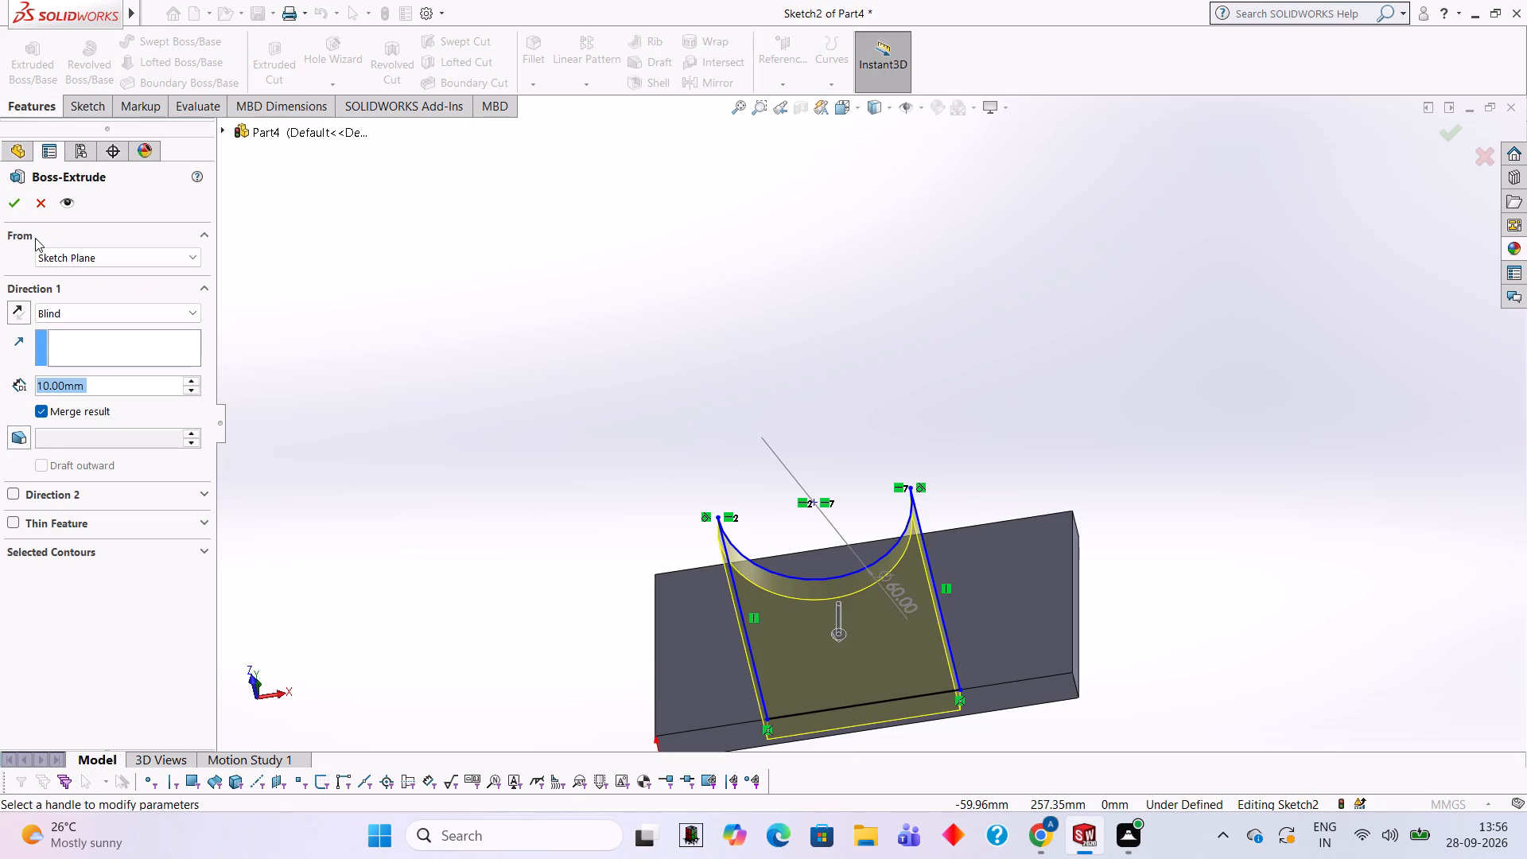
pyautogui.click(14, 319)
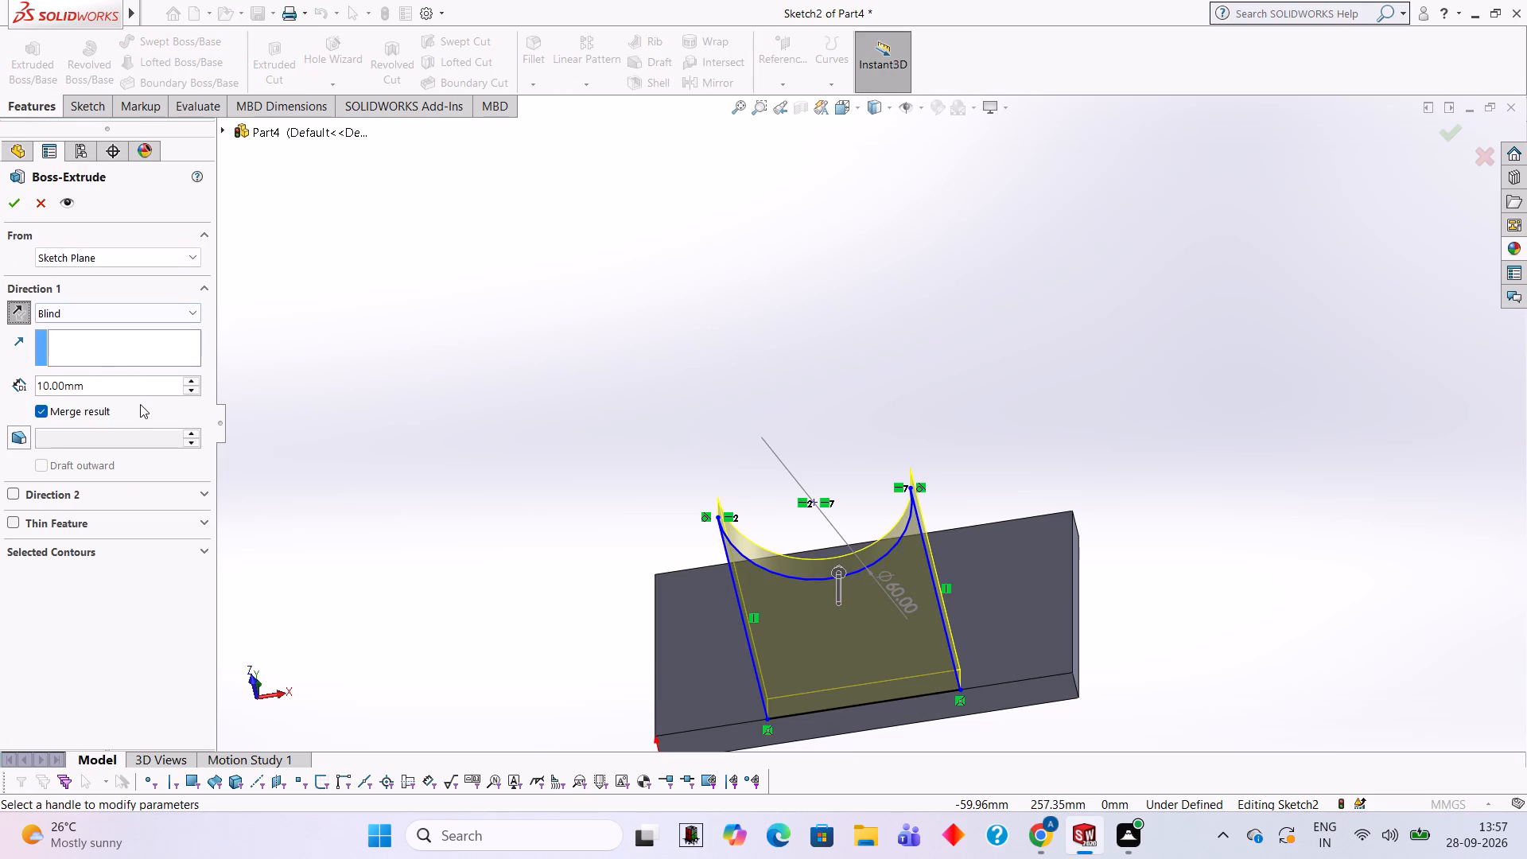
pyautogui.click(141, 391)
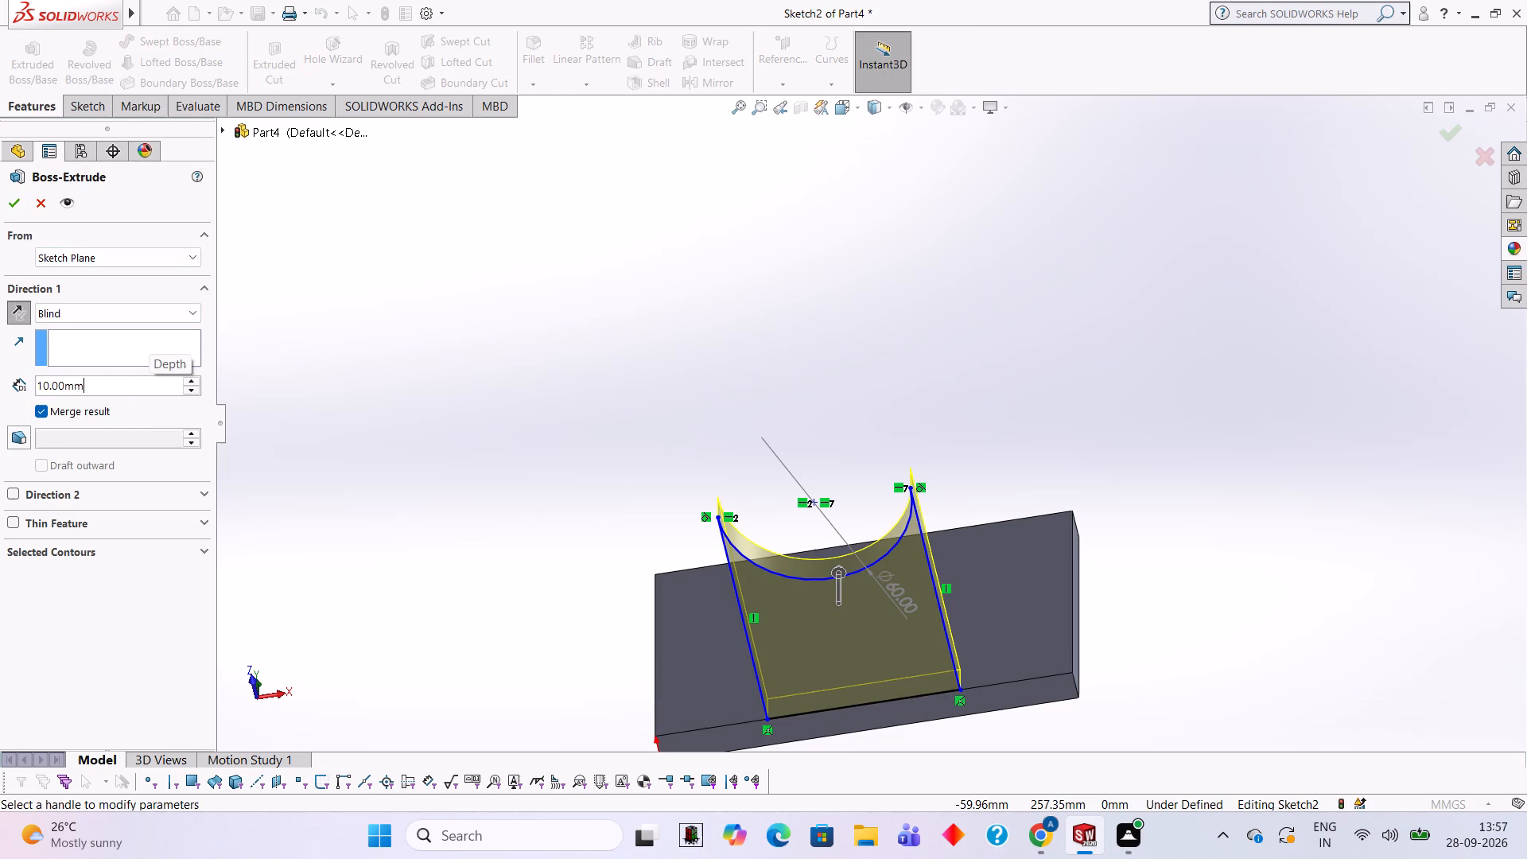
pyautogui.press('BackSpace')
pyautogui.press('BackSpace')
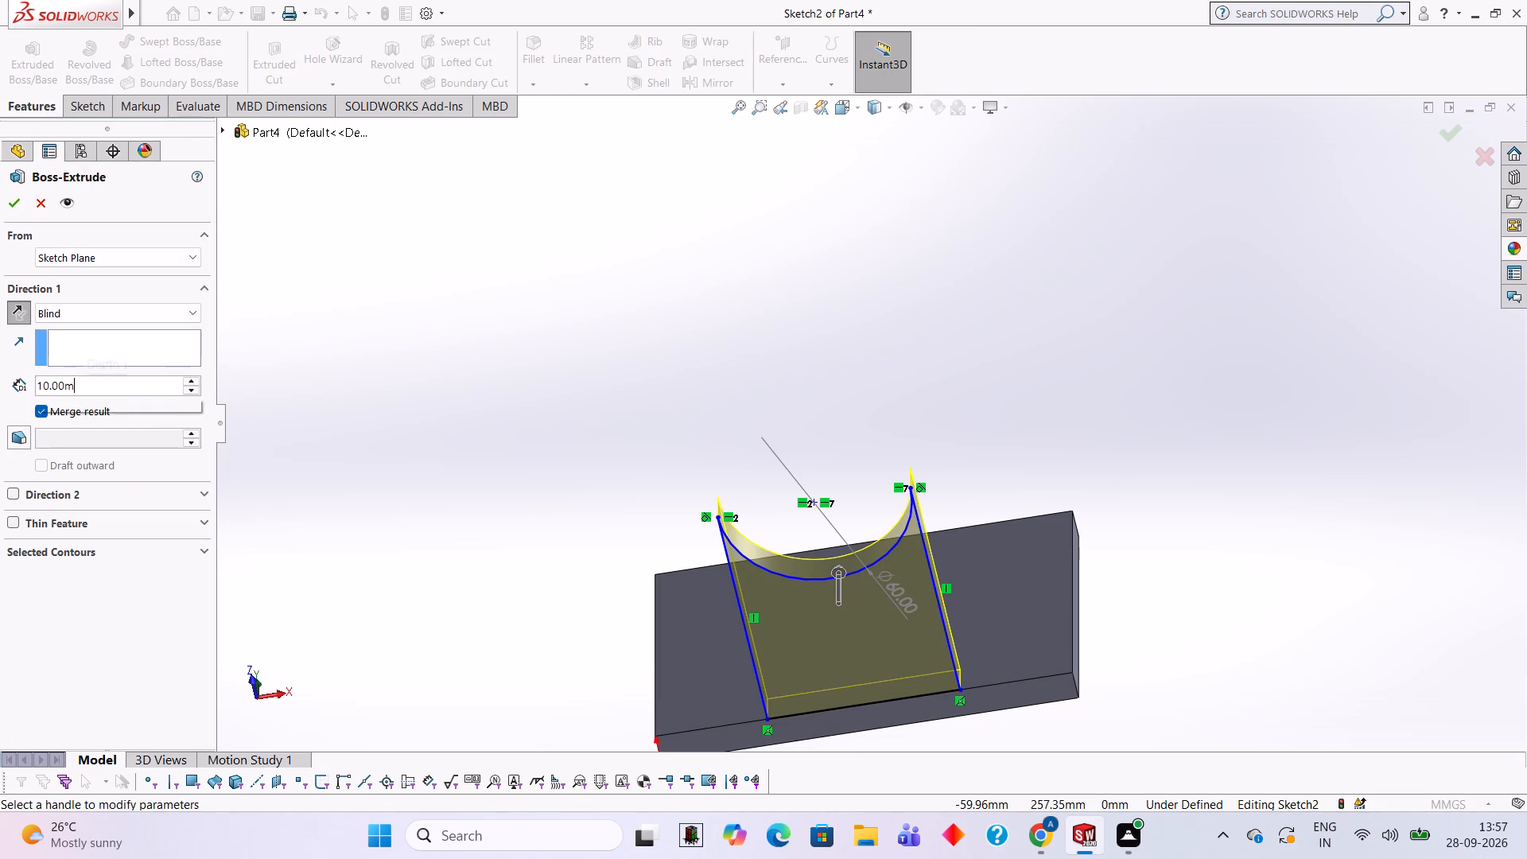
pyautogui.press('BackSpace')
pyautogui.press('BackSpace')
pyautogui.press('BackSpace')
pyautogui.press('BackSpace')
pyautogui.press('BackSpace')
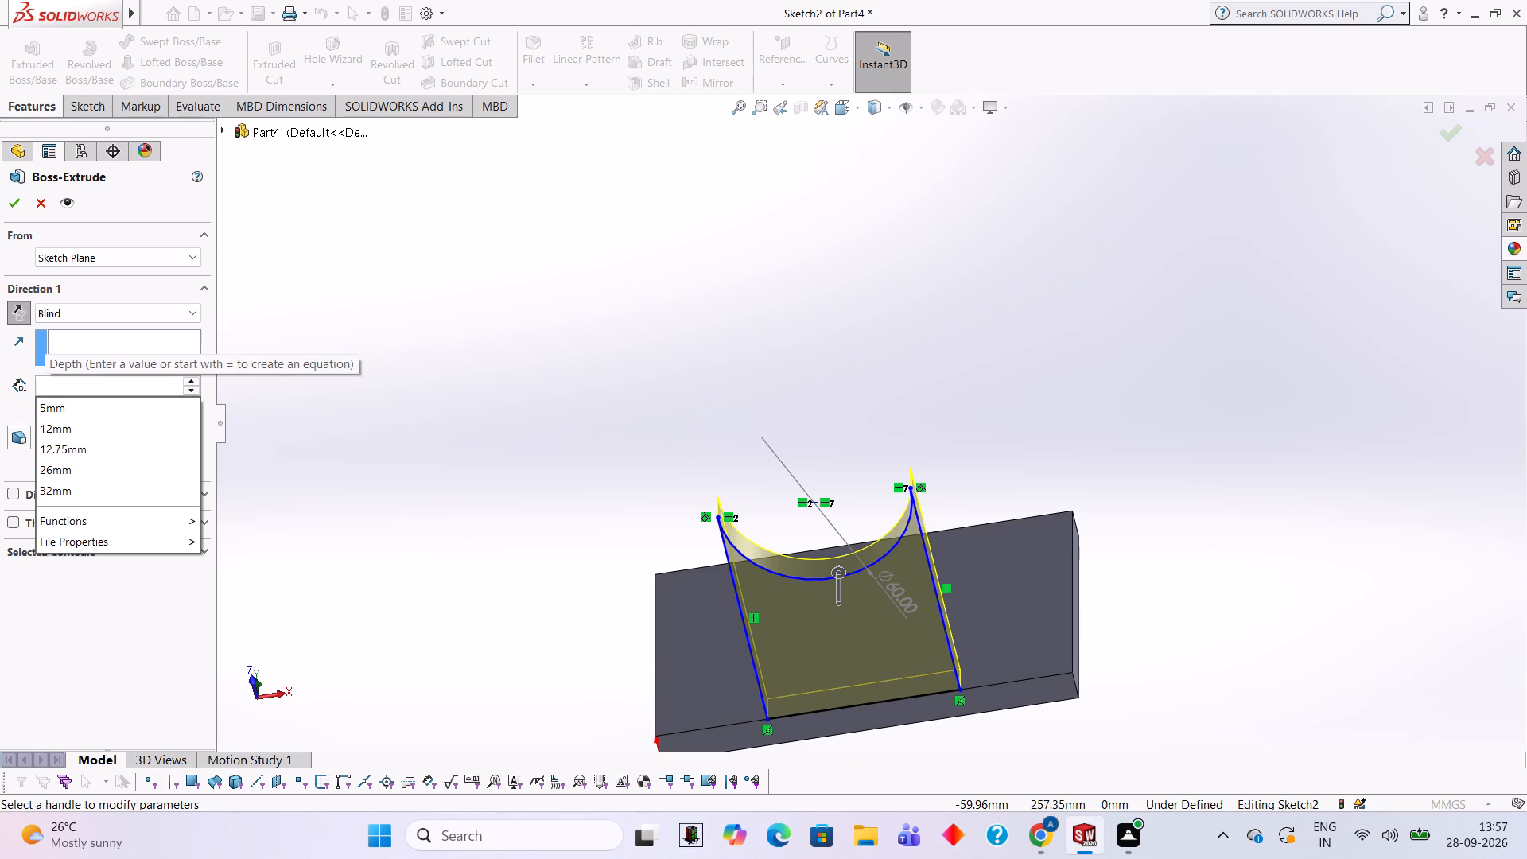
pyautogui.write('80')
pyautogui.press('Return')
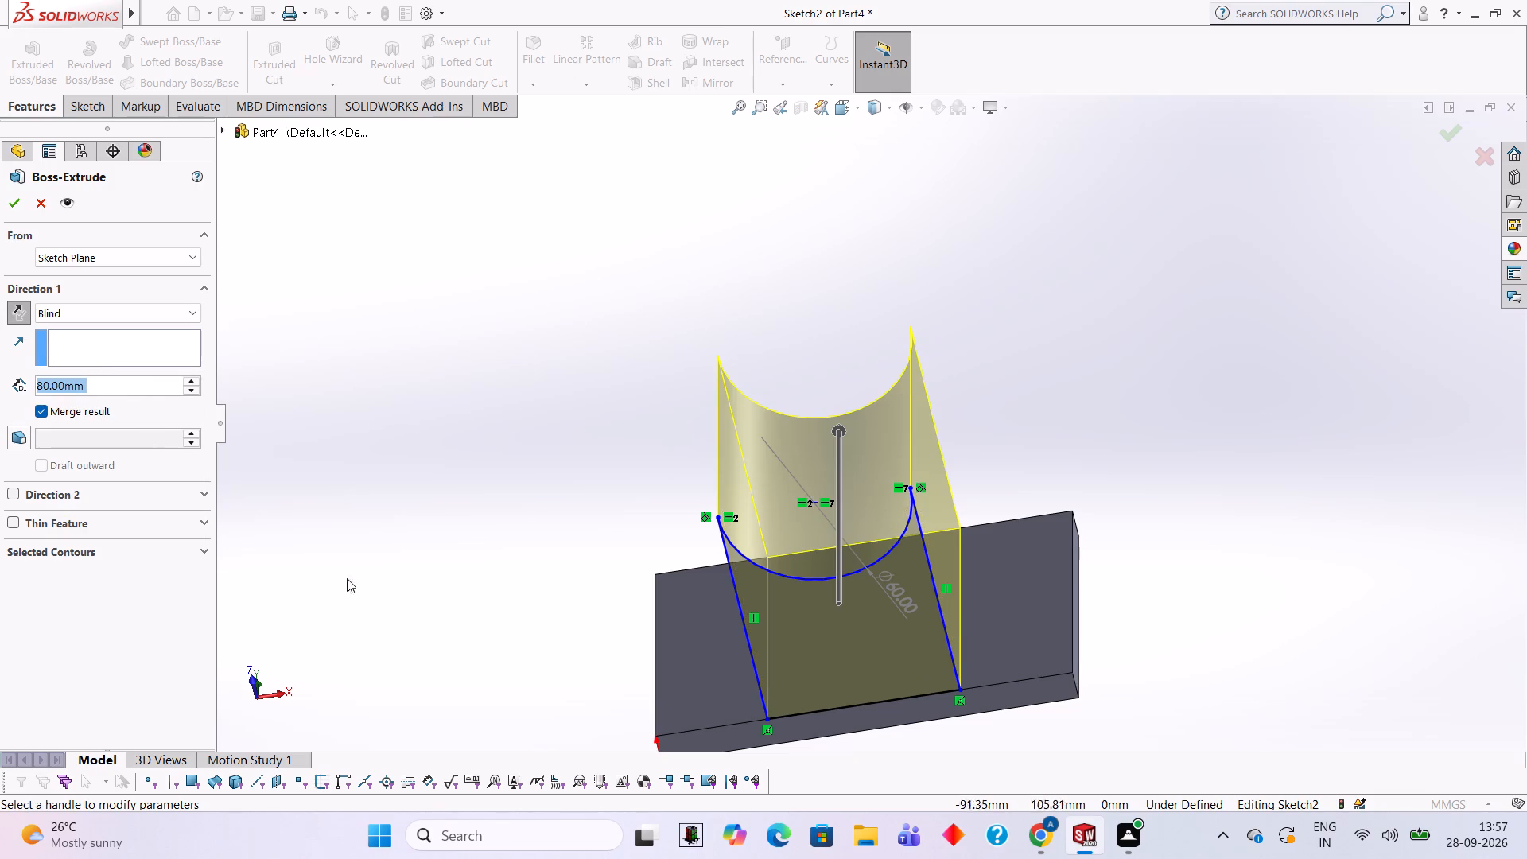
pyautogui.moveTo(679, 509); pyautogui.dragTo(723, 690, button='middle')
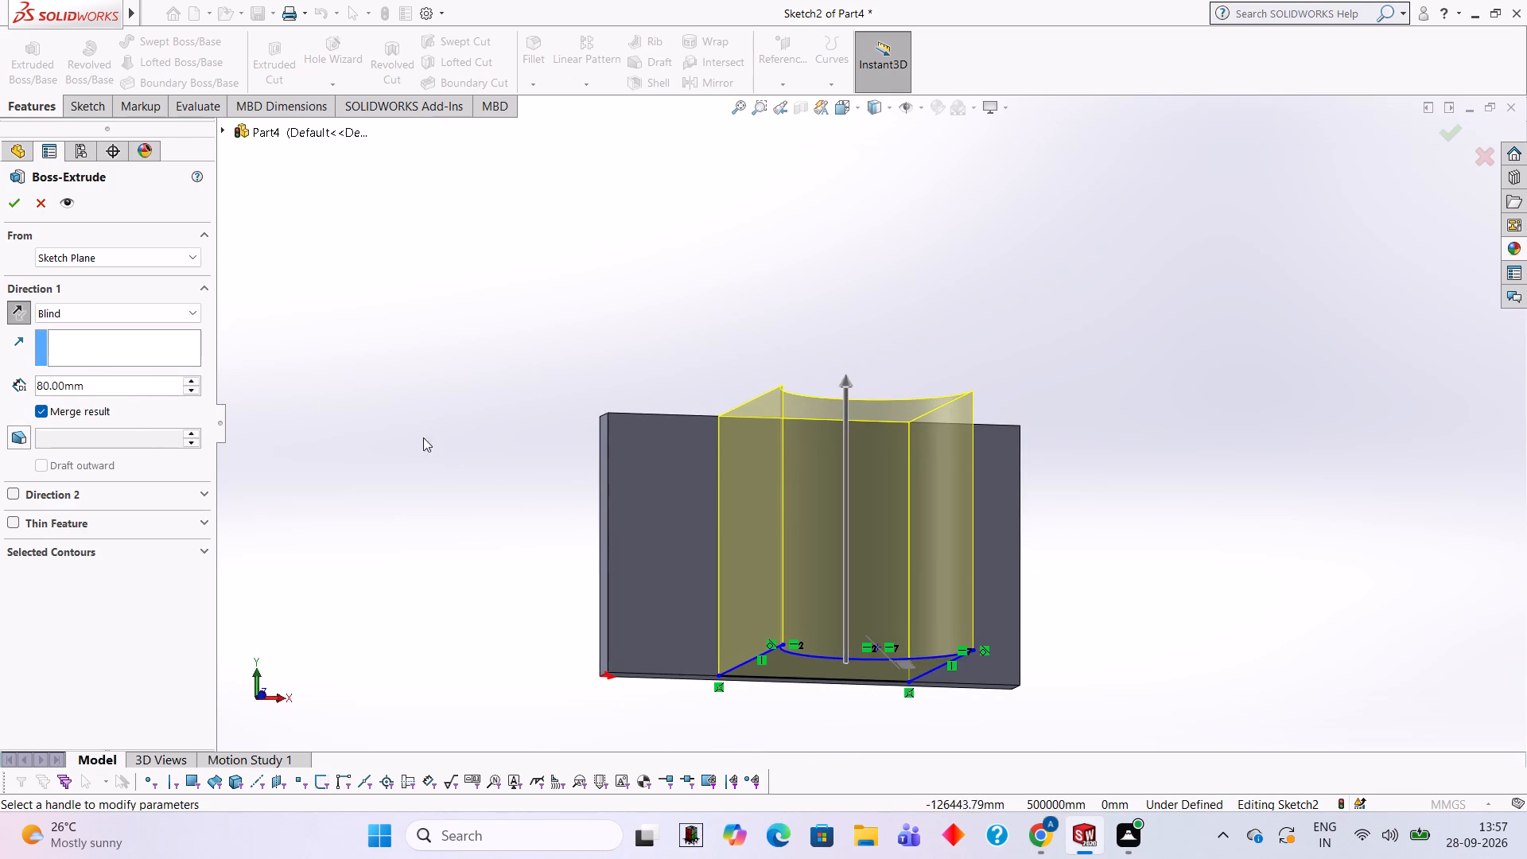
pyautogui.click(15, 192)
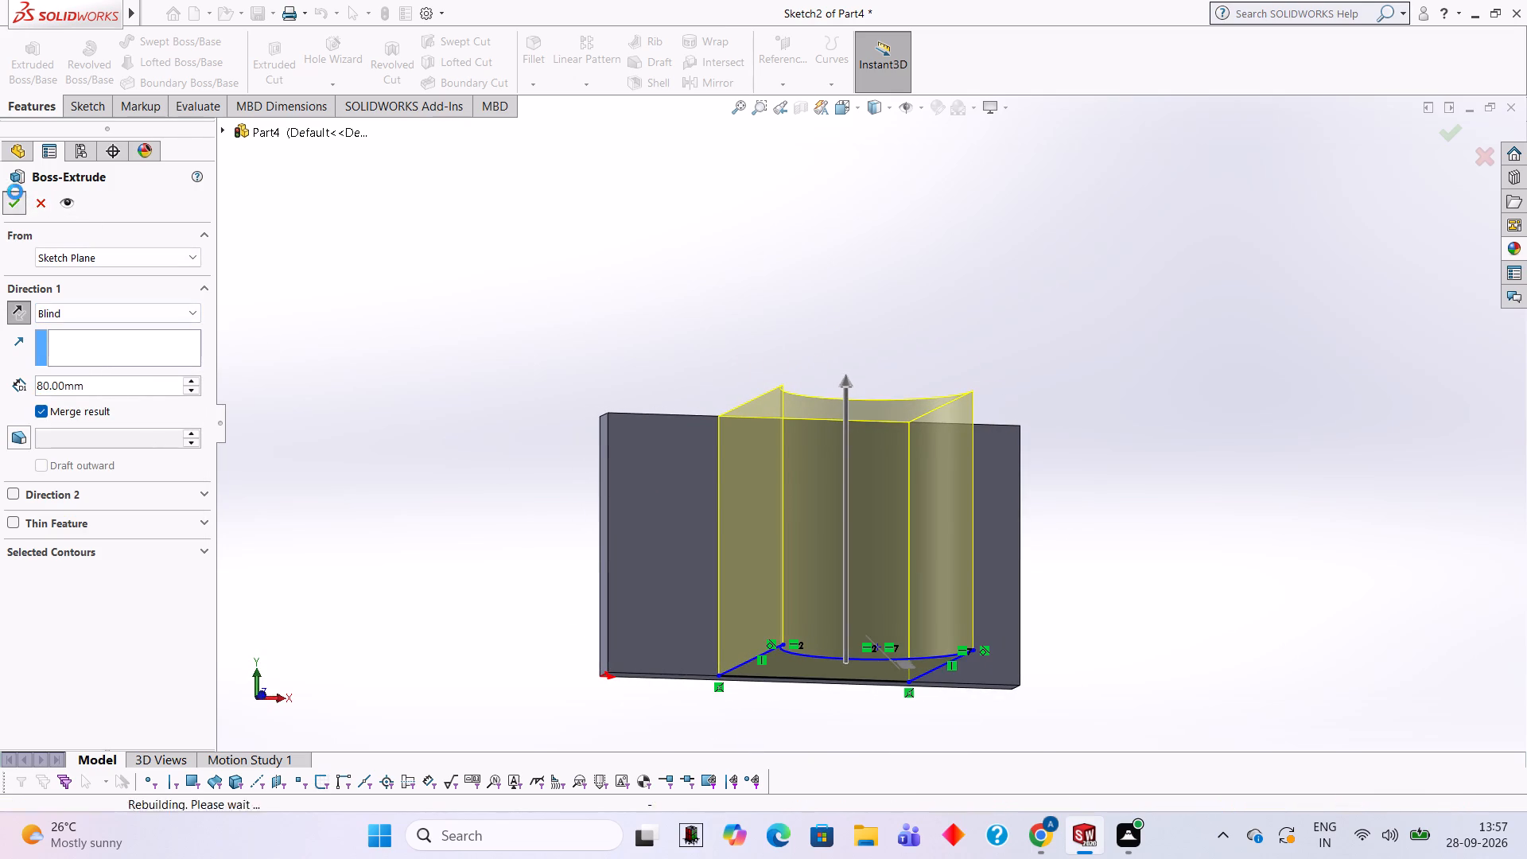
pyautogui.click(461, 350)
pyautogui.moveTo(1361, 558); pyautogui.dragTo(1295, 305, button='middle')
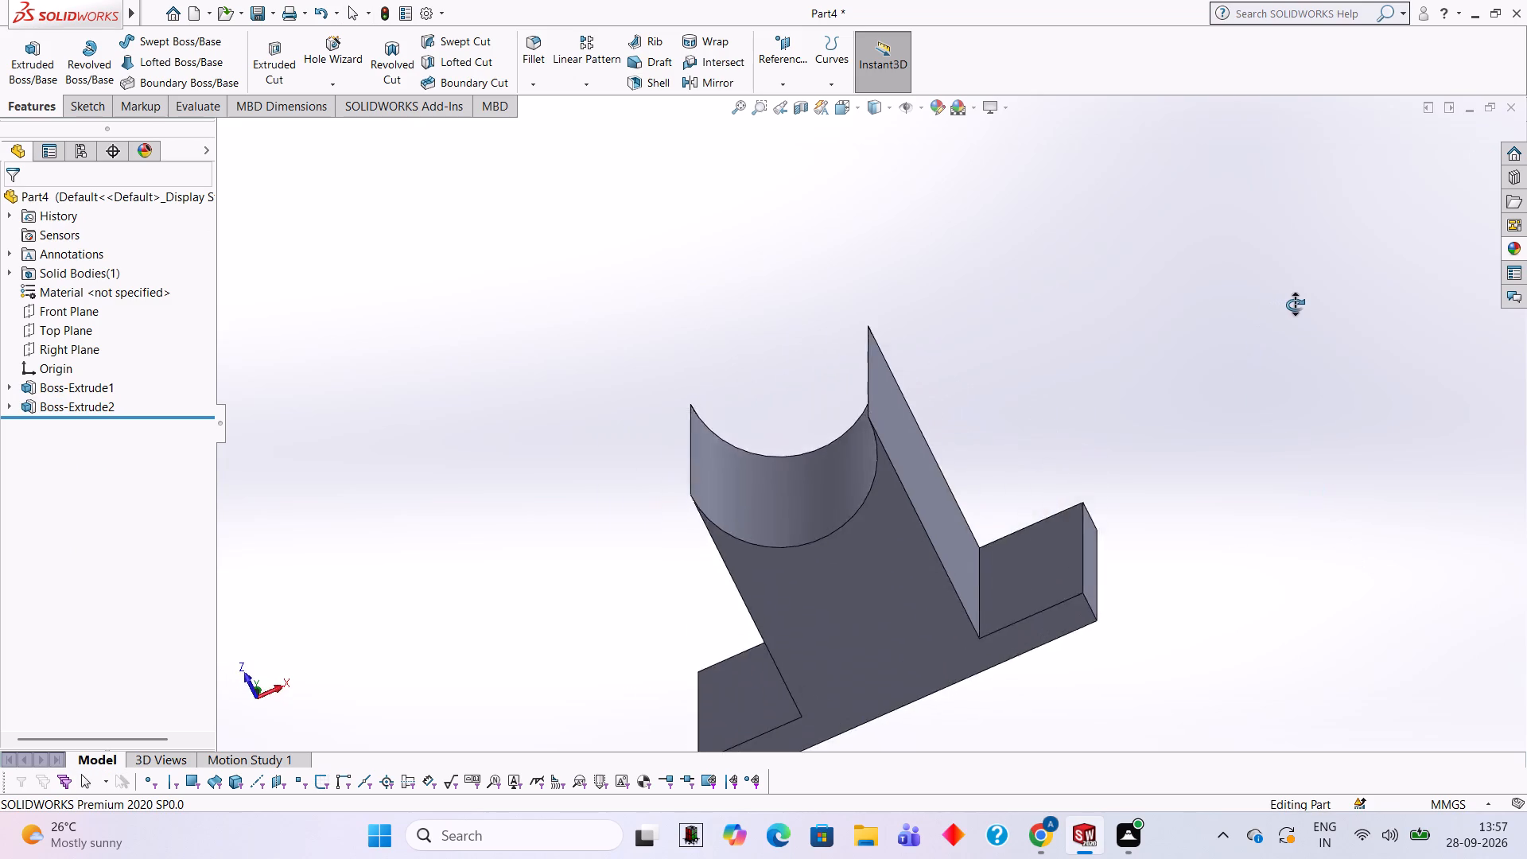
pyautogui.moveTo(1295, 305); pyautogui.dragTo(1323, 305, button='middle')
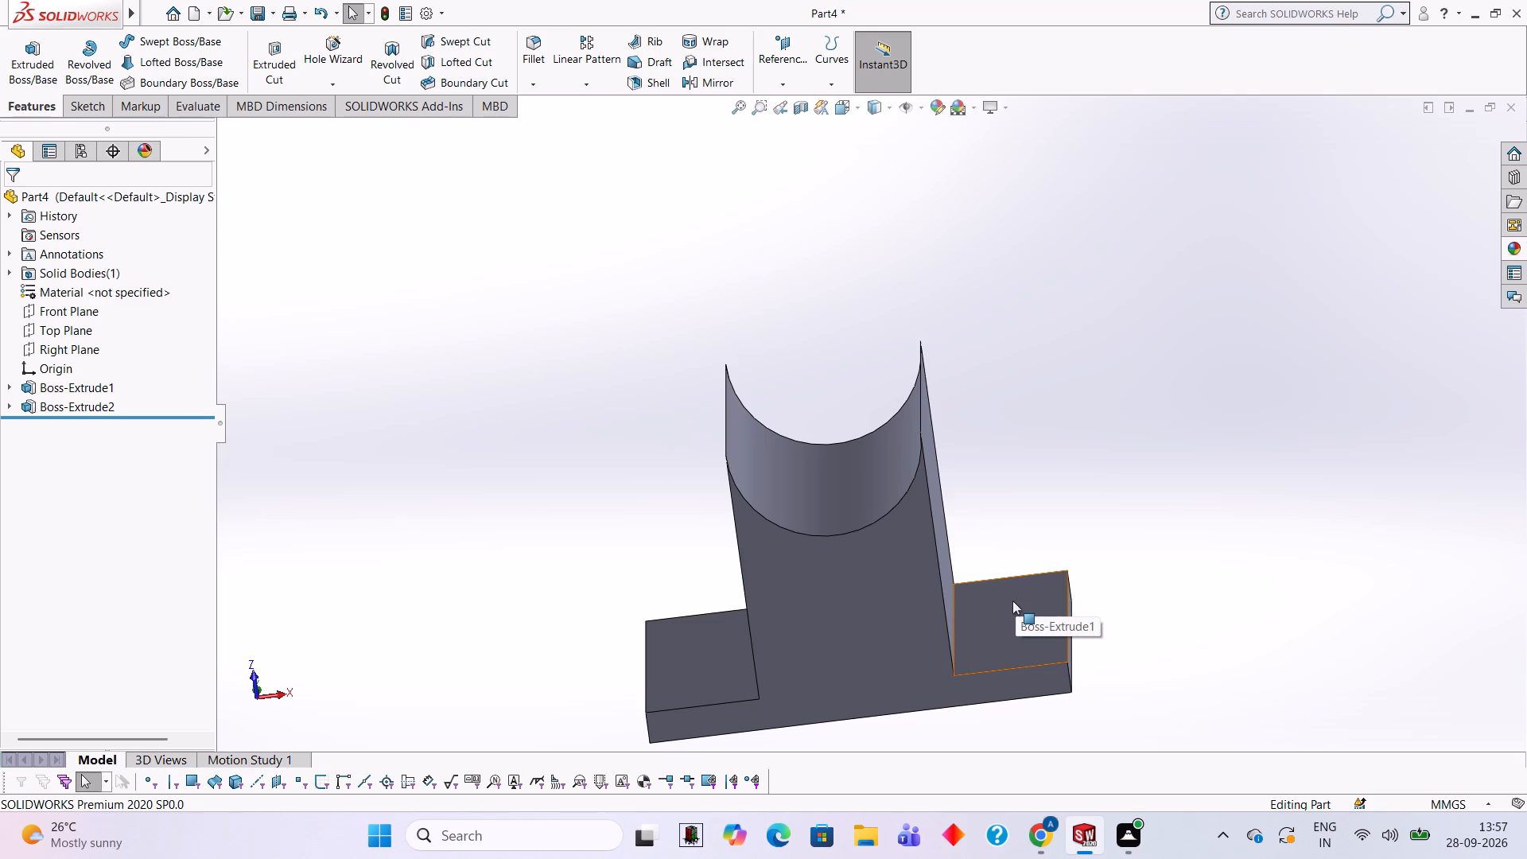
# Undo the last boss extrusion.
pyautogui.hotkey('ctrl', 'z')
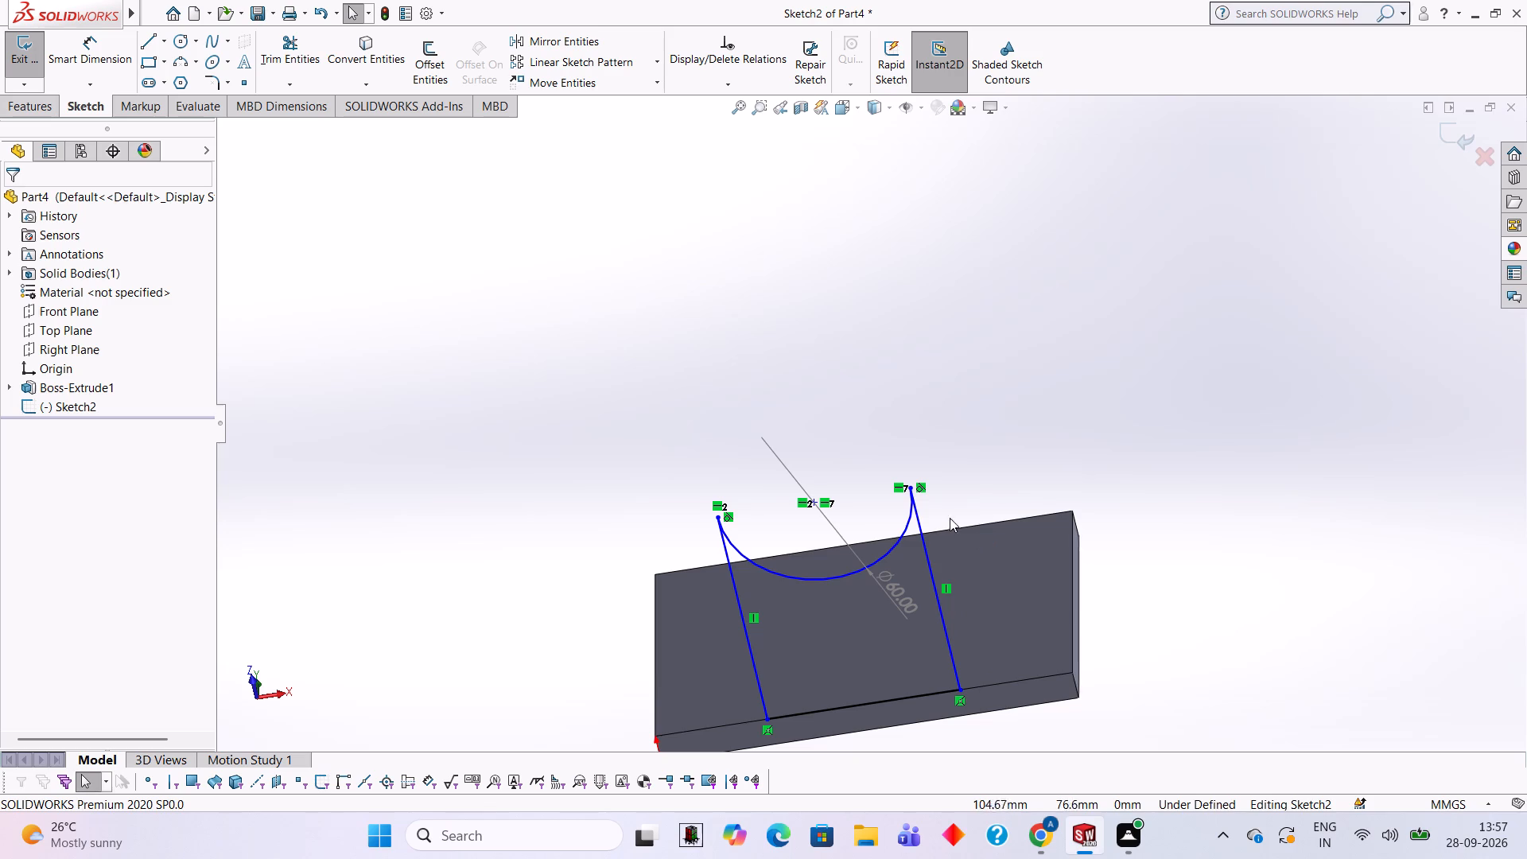
# Draw a 40 mm line from the plate edge's midpoint toward the right, a vertical line up, and a 10 mm horizontal line to the arc's right end.
pyautogui.moveTo(1058, 523); pyautogui.dragTo(1055, 361, button='middle')
pyautogui.scroll(-1, 995, 426)
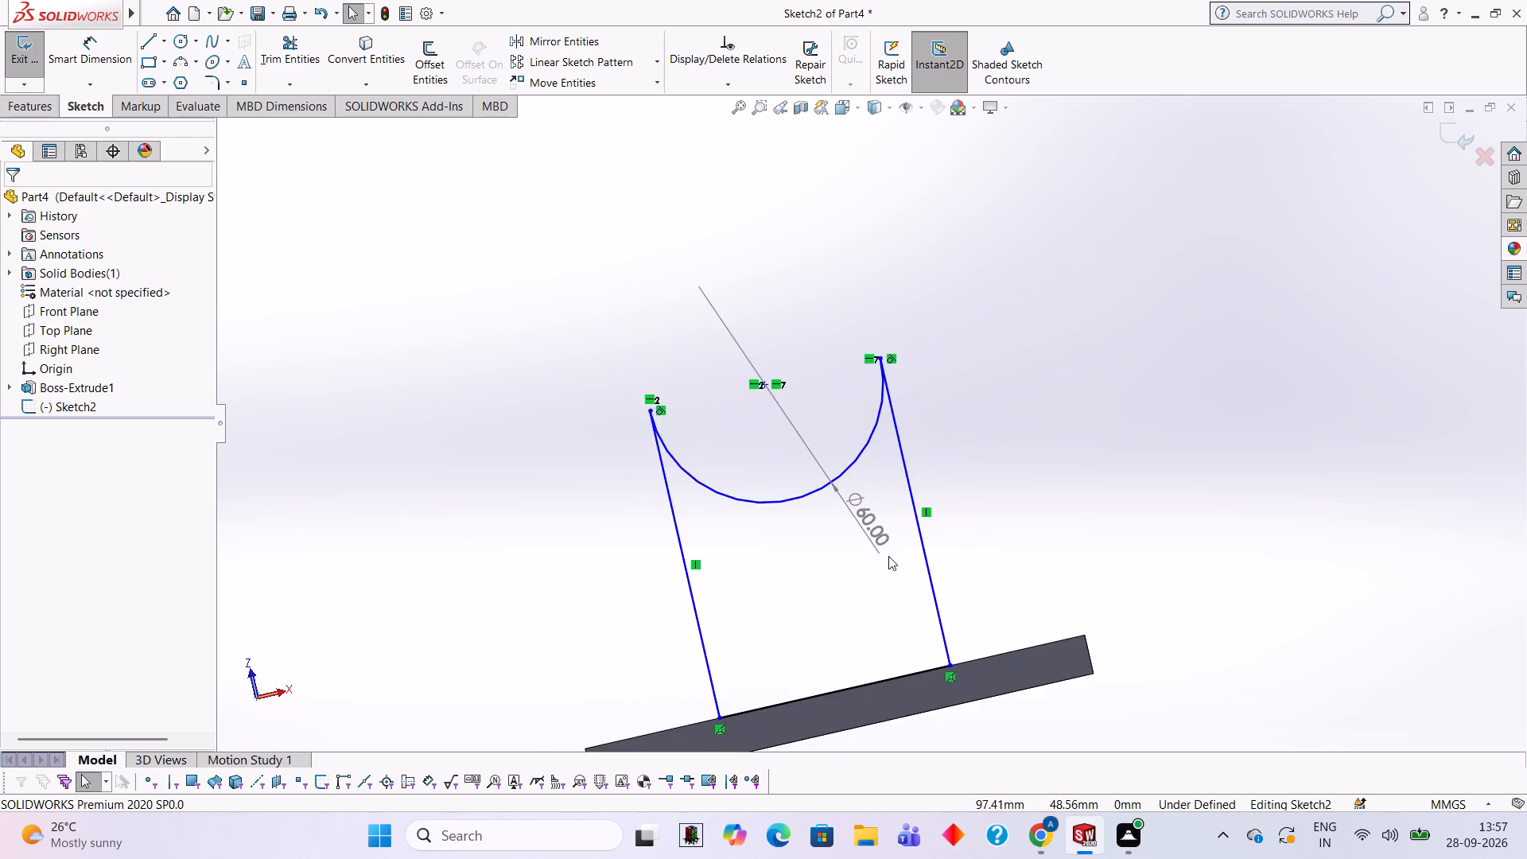
pyautogui.scroll(-1, 878, 608)
pyautogui.moveTo(865, 583); pyautogui.dragTo(884, 519, button='middle')
pyautogui.scroll(4, 849, 578)
pyautogui.scroll(-1, 841, 593)
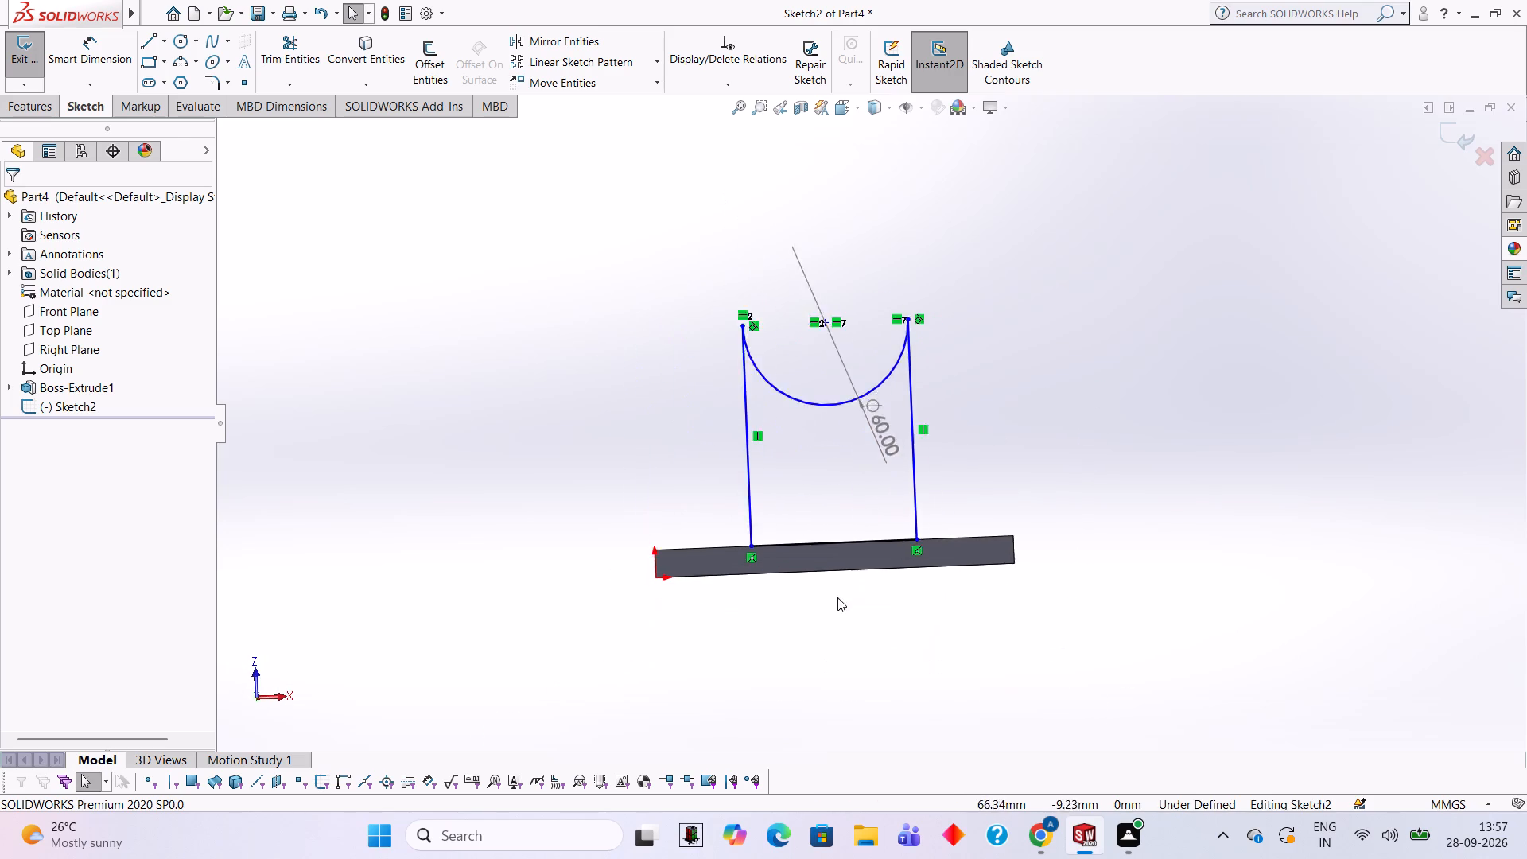
pyautogui.scroll(-2, 837, 597)
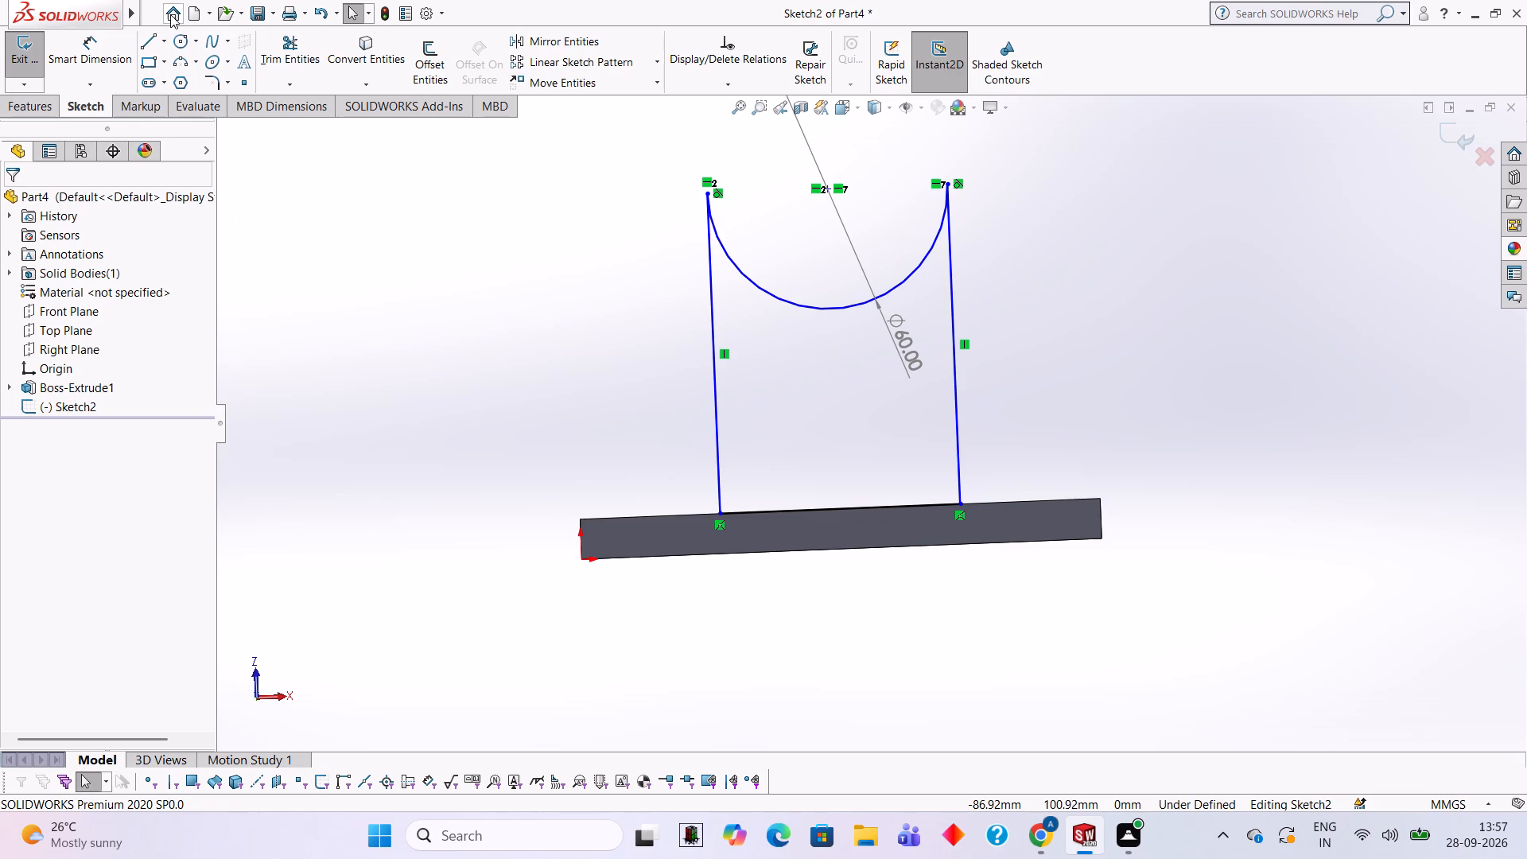
pyautogui.click(147, 38)
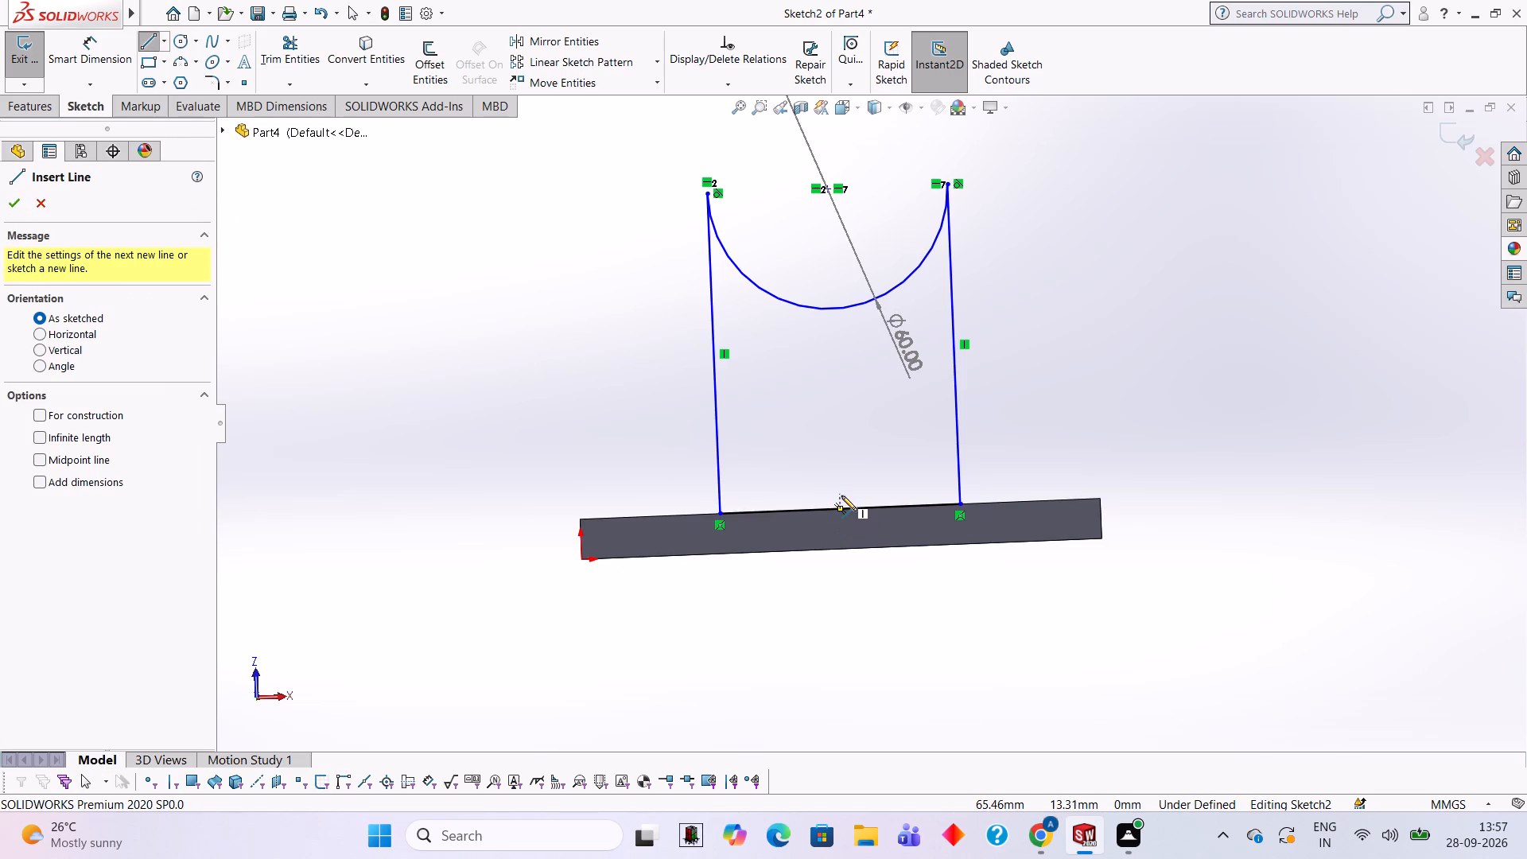
pyautogui.click(841, 509)
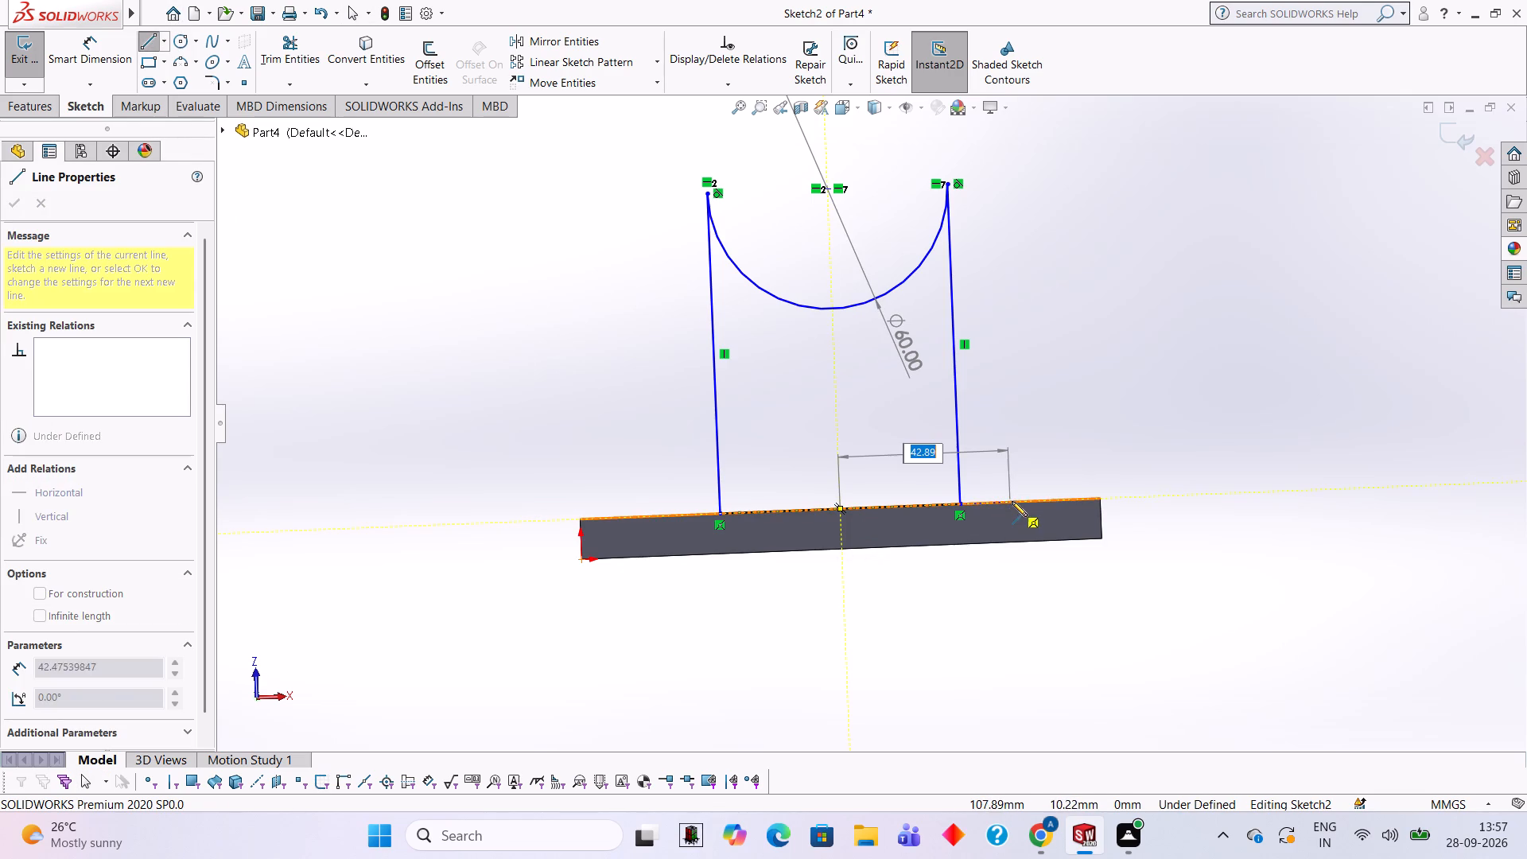
pyautogui.write('40')
pyautogui.press('Return')
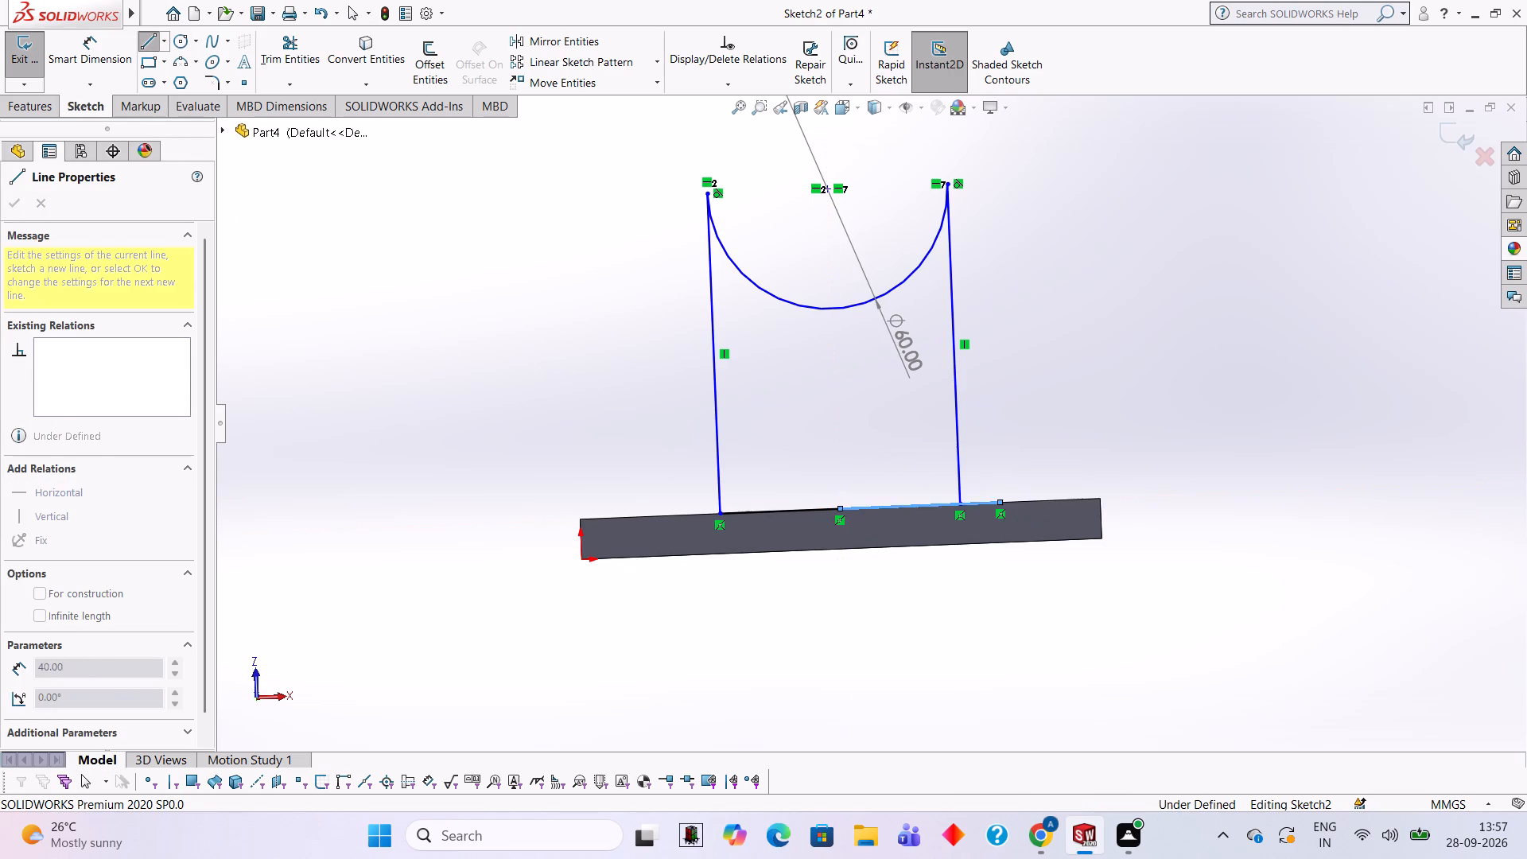
pyautogui.click(985, 180)
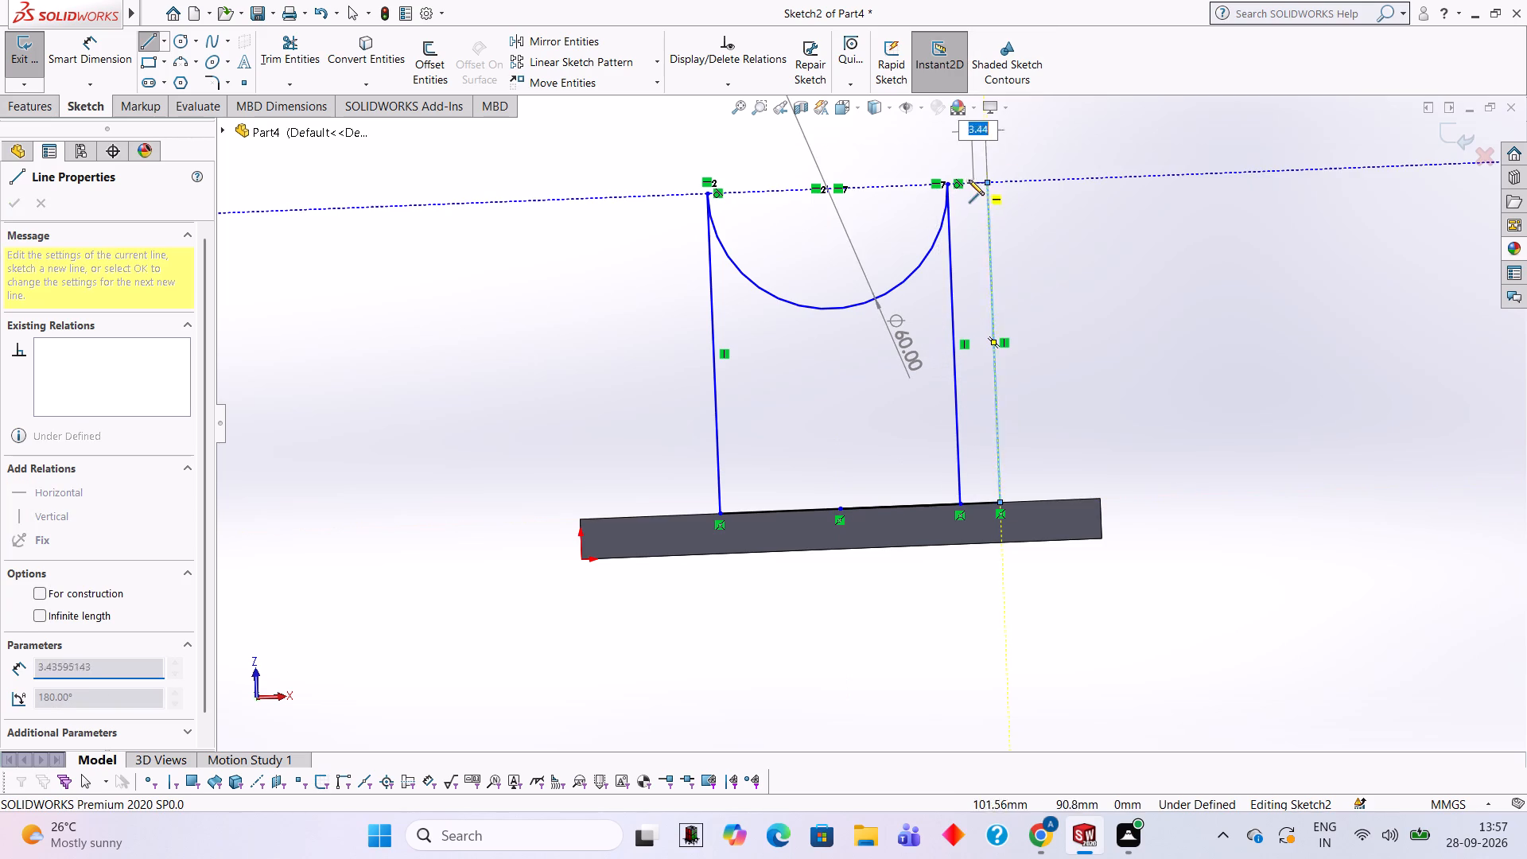
pyautogui.click(947, 182)
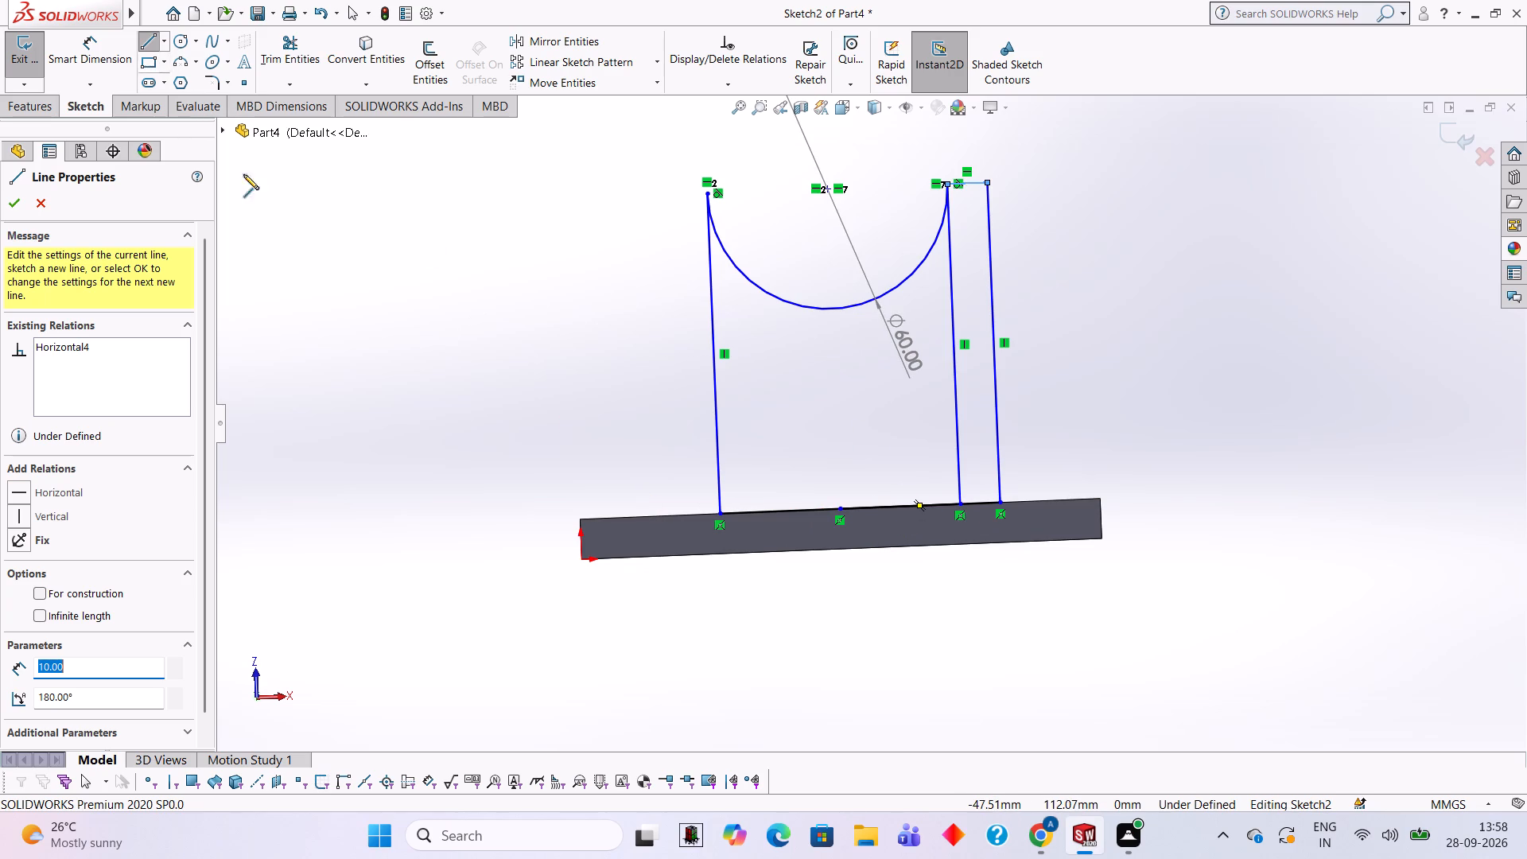
# Draw the matching left outline: 40 mm along the edge from the midpoint, vertically up, and 10 mm horizontally to the arc's left end.
pyautogui.click(841, 507)
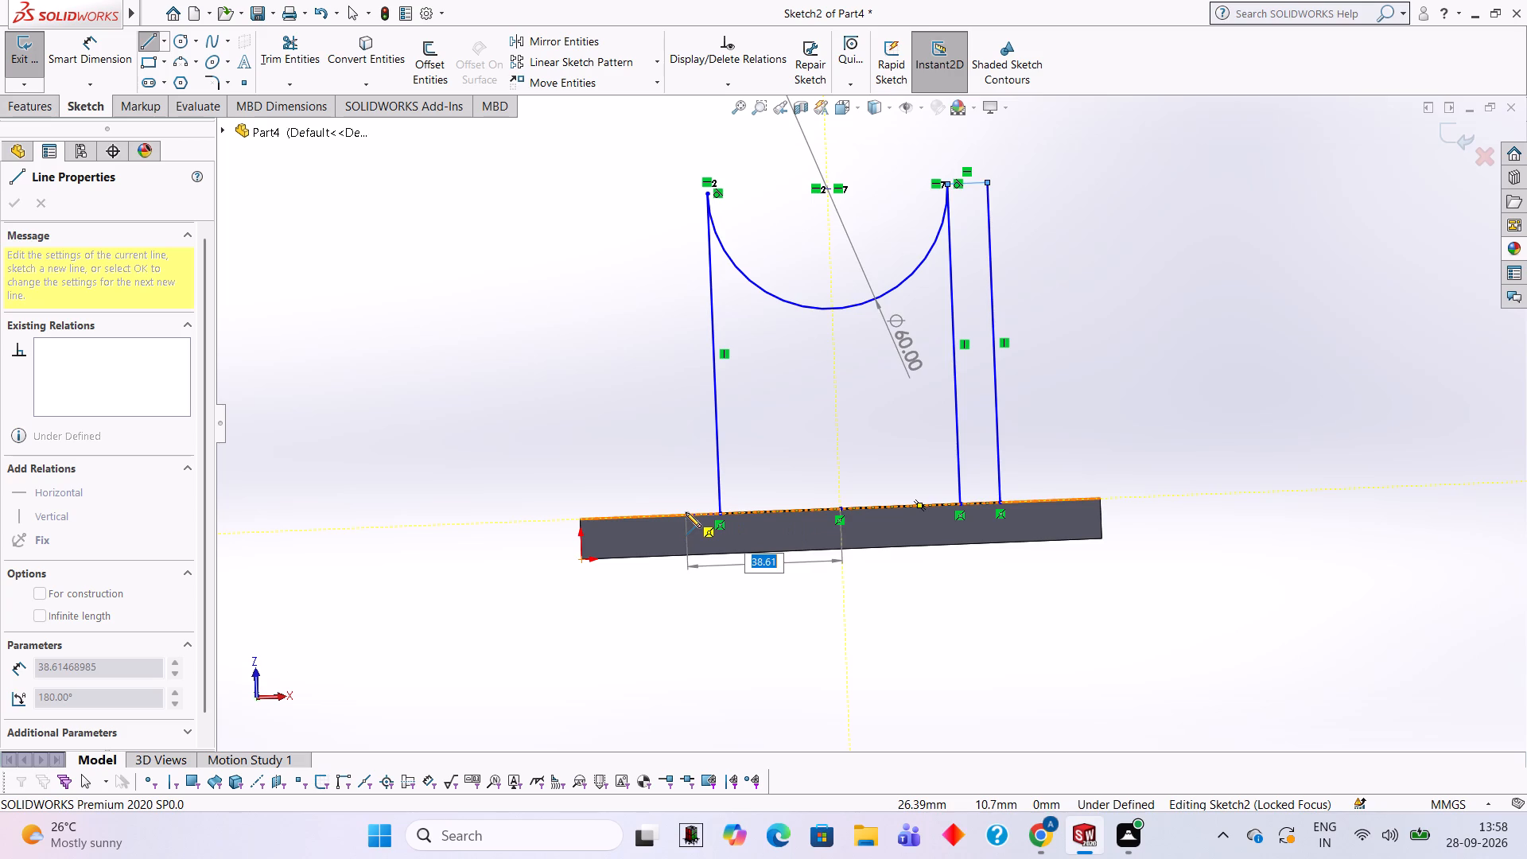
pyautogui.write('40')
pyautogui.press('Return')
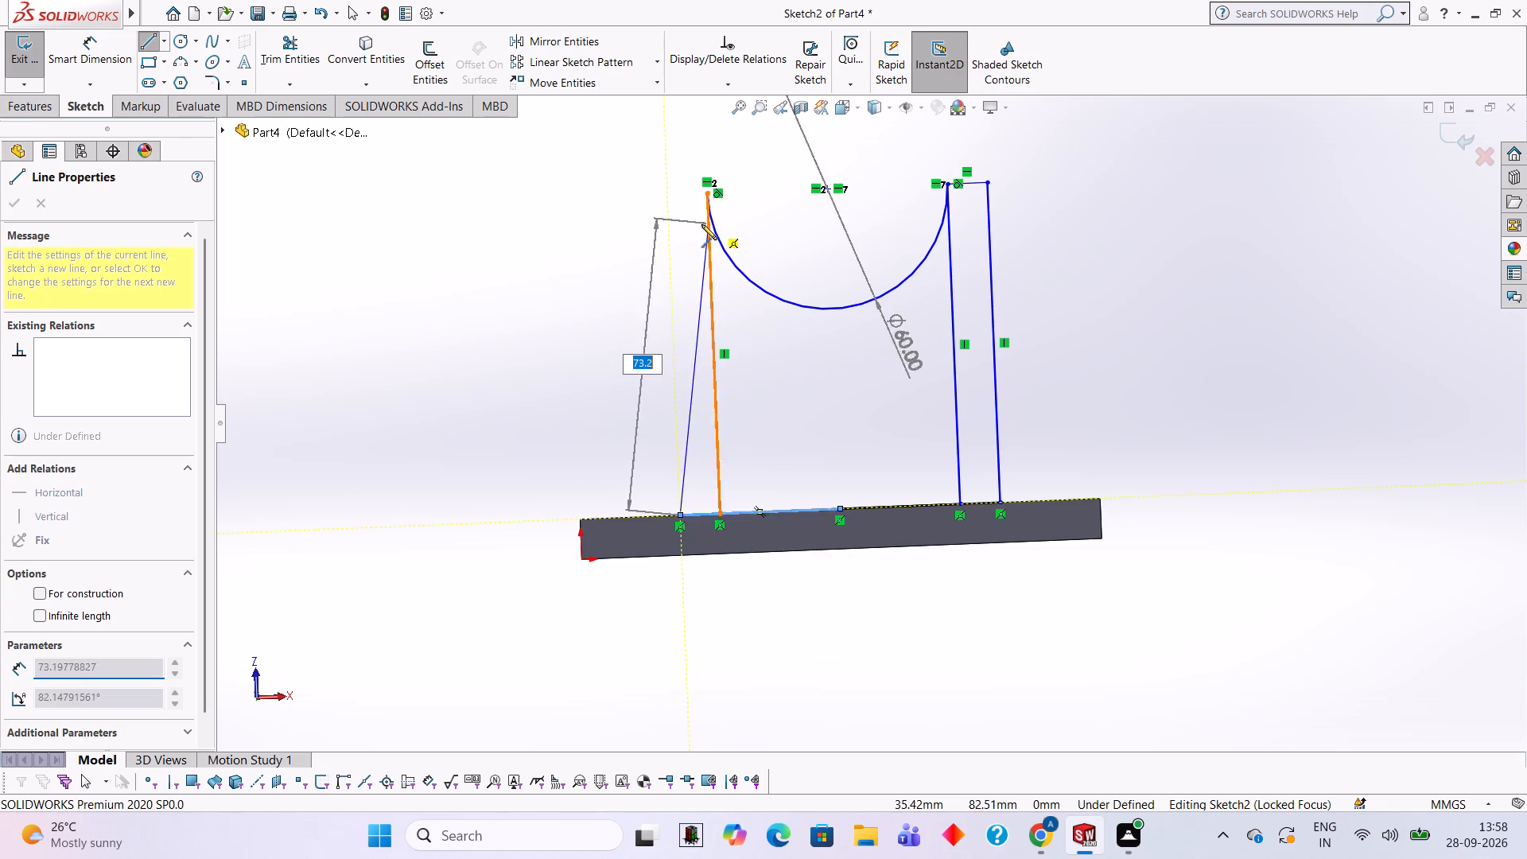
pyautogui.click(666, 191)
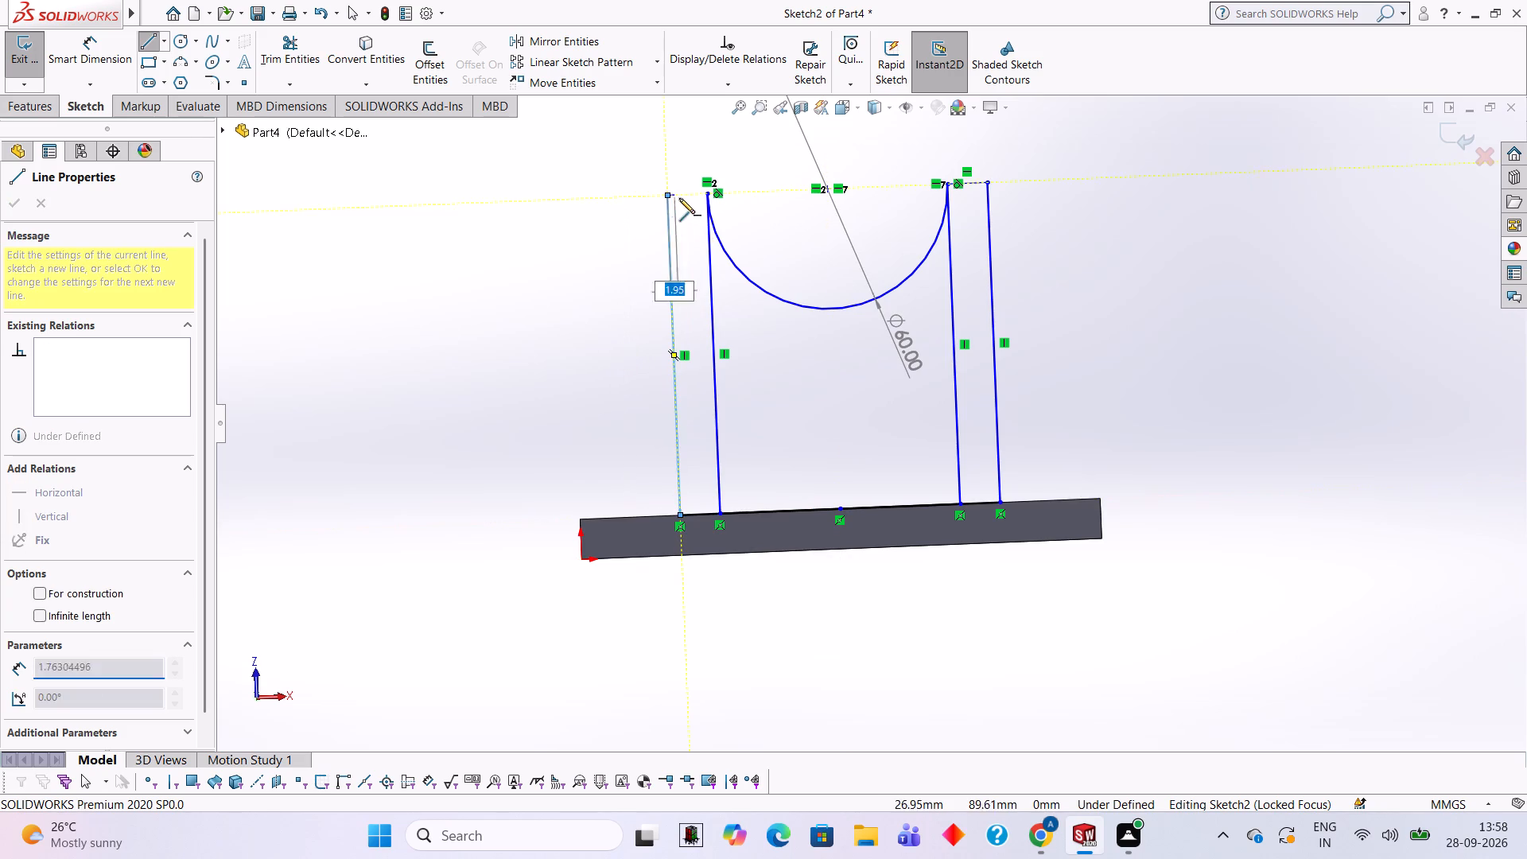
pyautogui.click(706, 189)
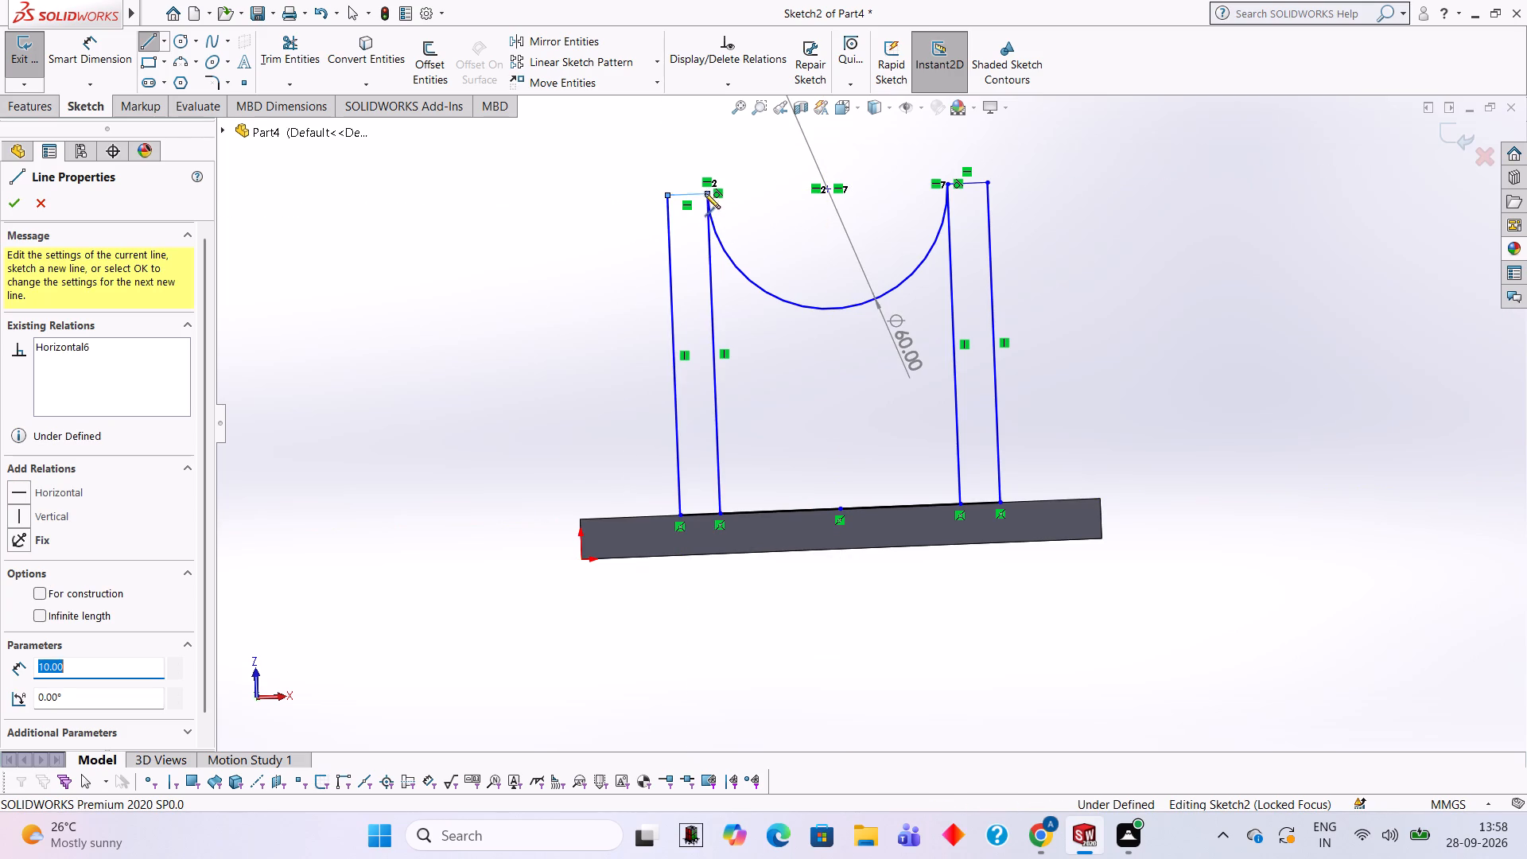
# Extrude the central region and both side strips as a merged blind boss 80 mm deep, reversed across the plate.
pyautogui.moveTo(1115, 195); pyautogui.dragTo(1093, 427, button='middle')
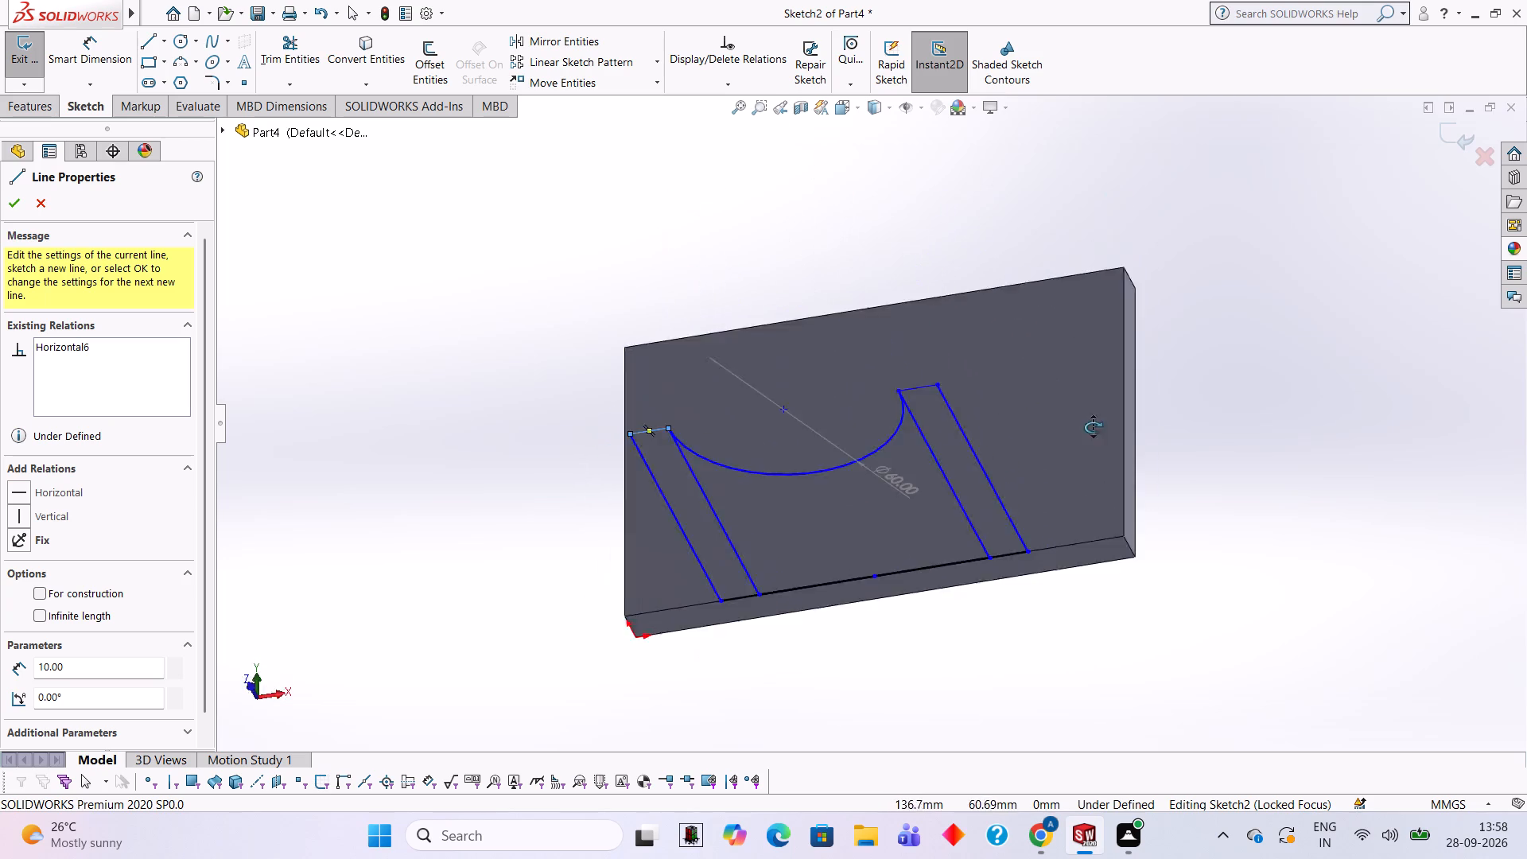
pyautogui.moveTo(1093, 427); pyautogui.dragTo(1130, 449, button='middle')
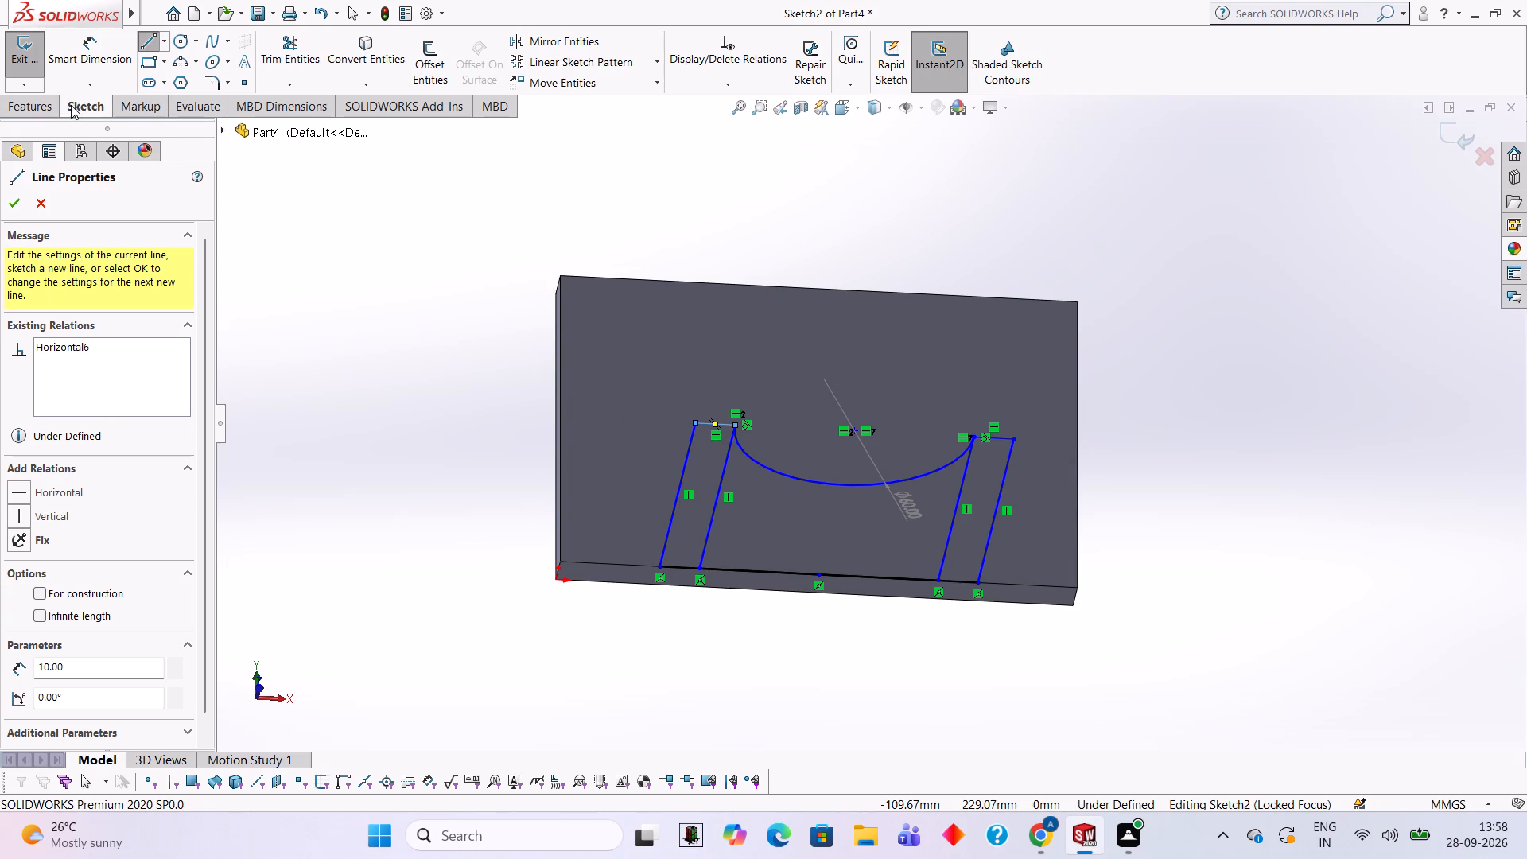
pyautogui.click(45, 111)
pyautogui.click(49, 76)
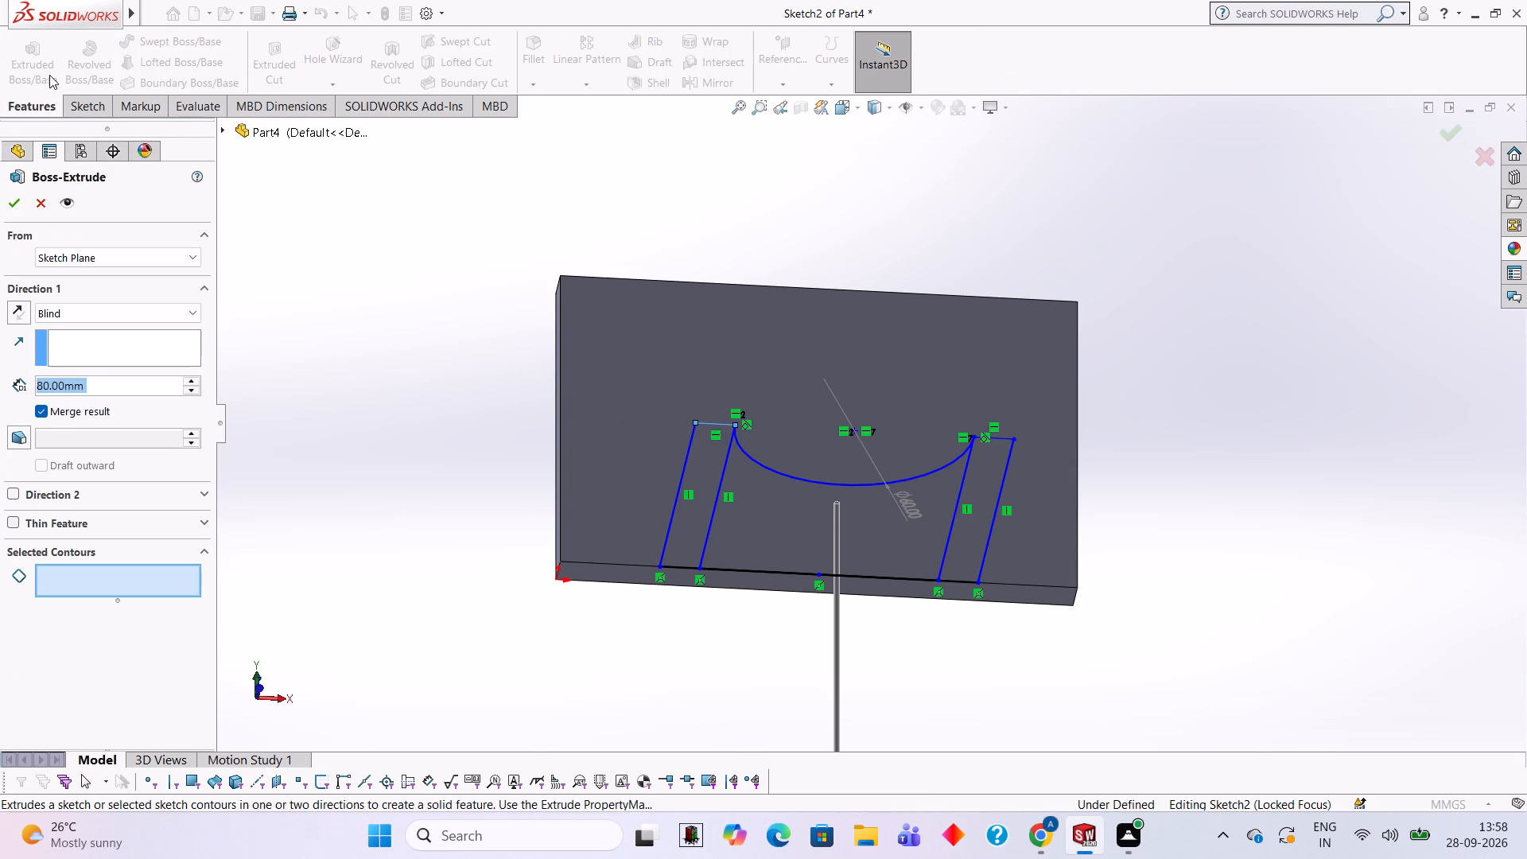
pyautogui.click(24, 316)
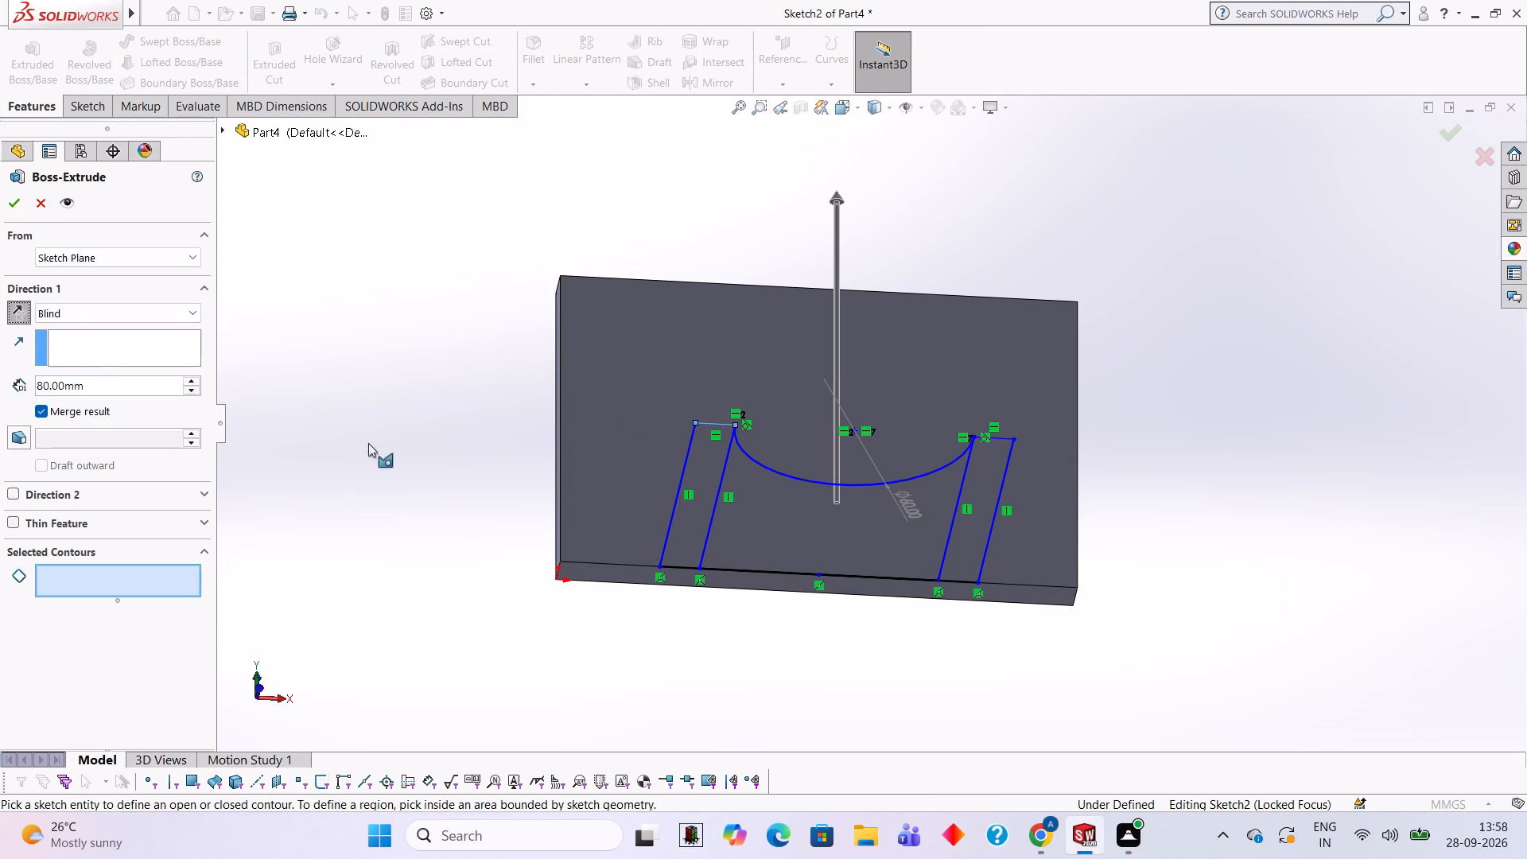
pyautogui.click(699, 491)
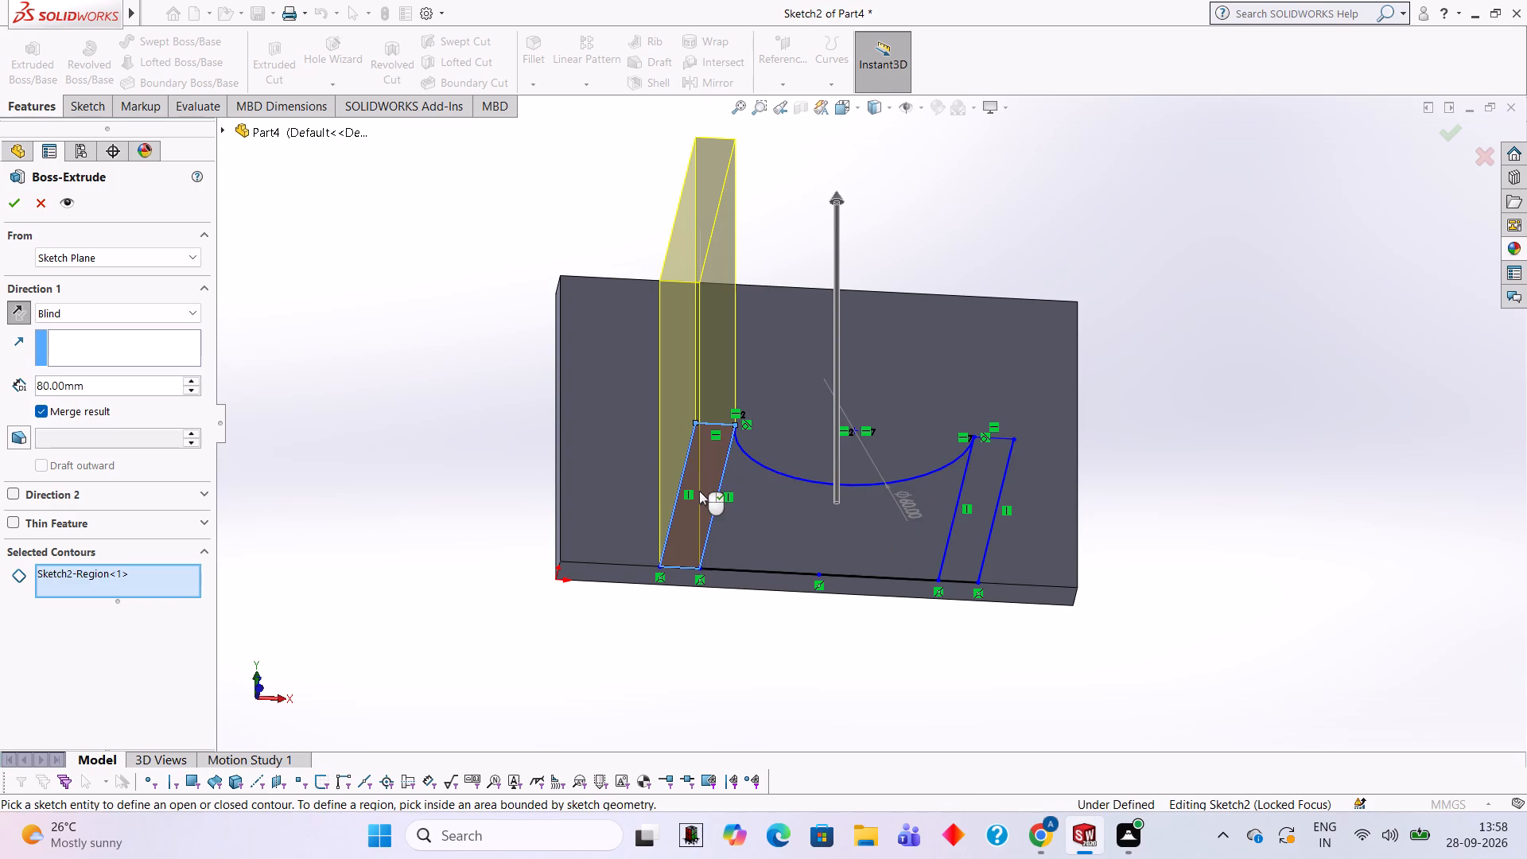
pyautogui.click(779, 542)
pyautogui.click(967, 550)
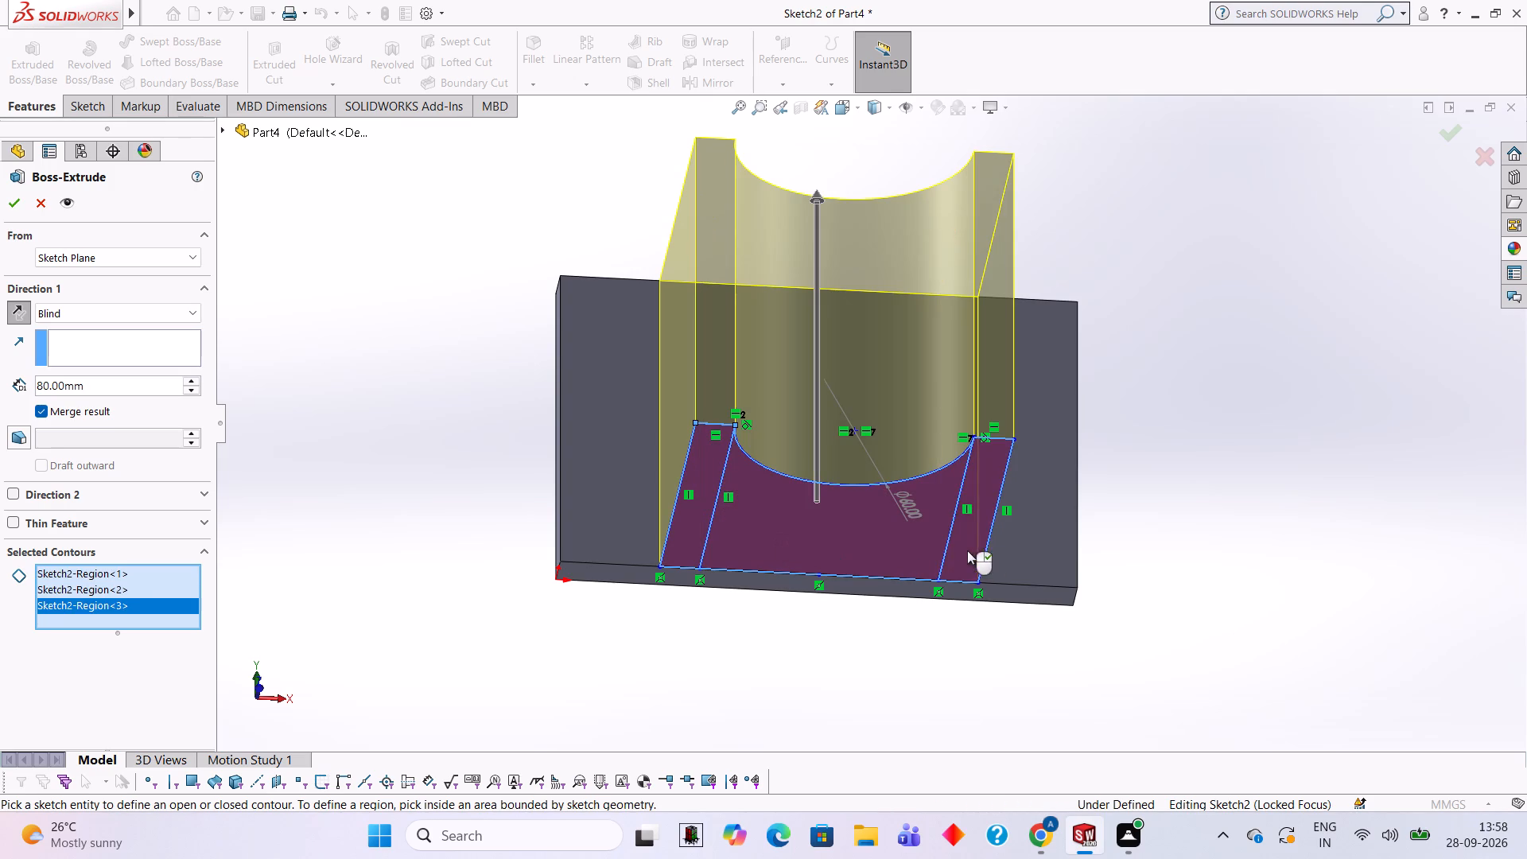
pyautogui.click(13, 201)
pyautogui.click(1208, 355)
pyautogui.moveTo(1252, 360); pyautogui.dragTo(1243, 357, button='middle')
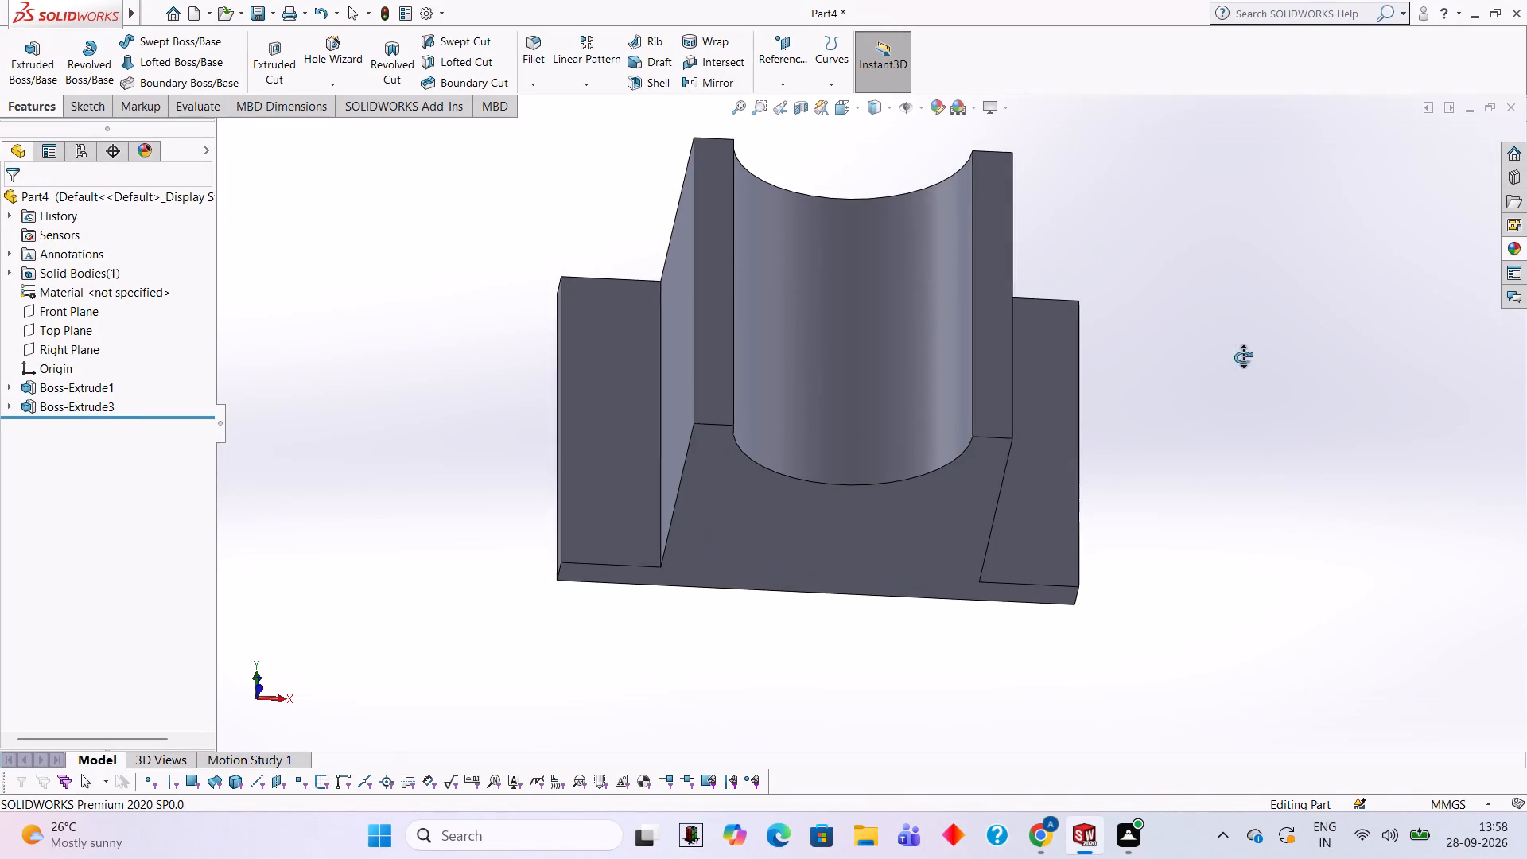
# Start a sketch on the block's narrow flat face right of the semicircular recess, viewed square-on.
pyautogui.moveTo(1243, 357); pyautogui.dragTo(1259, 328, button='middle')
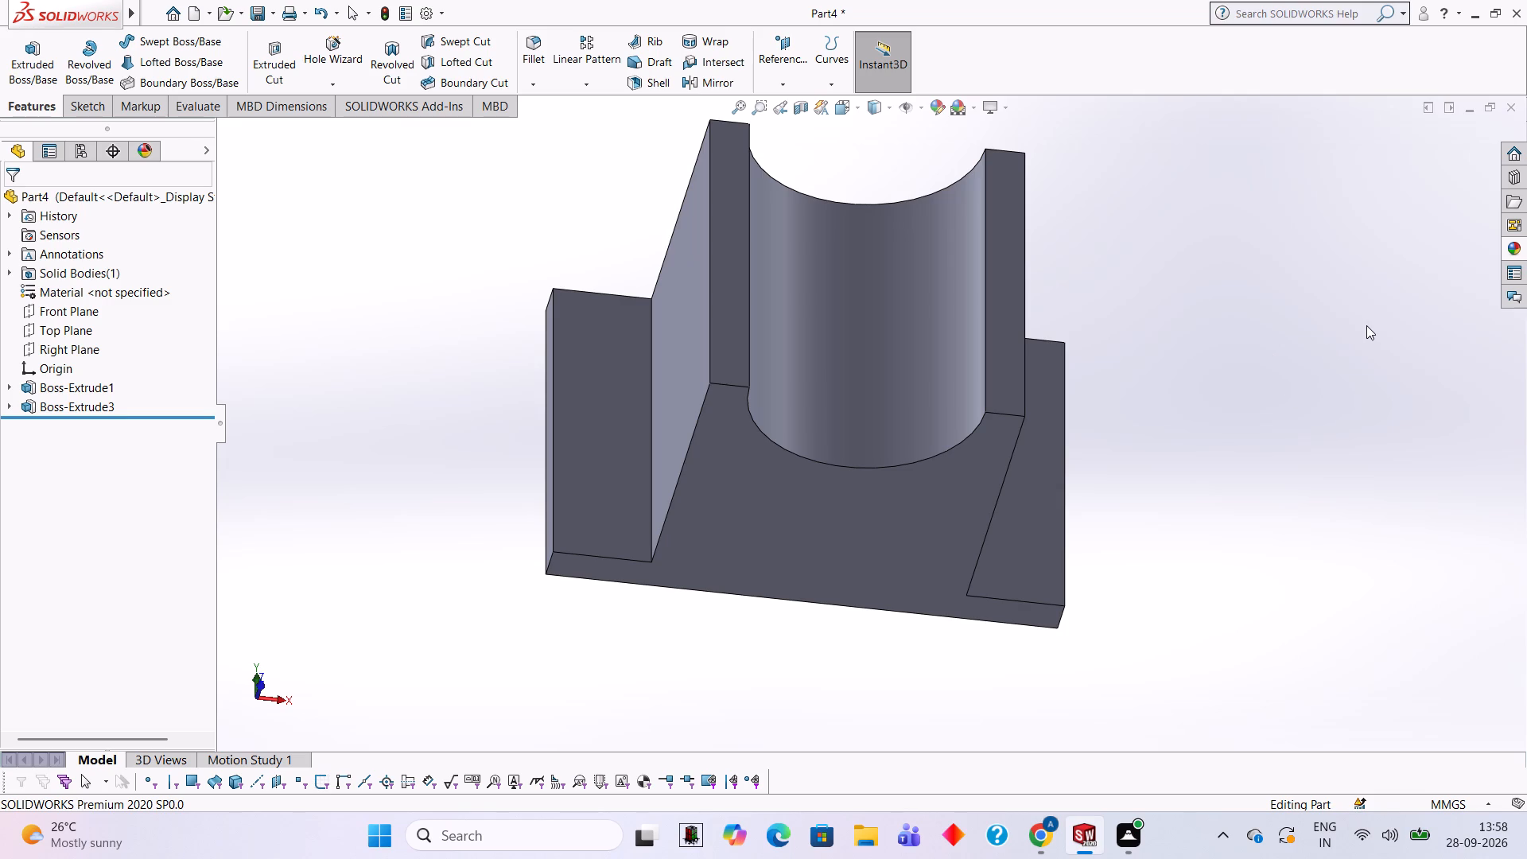
pyautogui.moveTo(1159, 305); pyautogui.dragTo(1341, 574, button='middle')
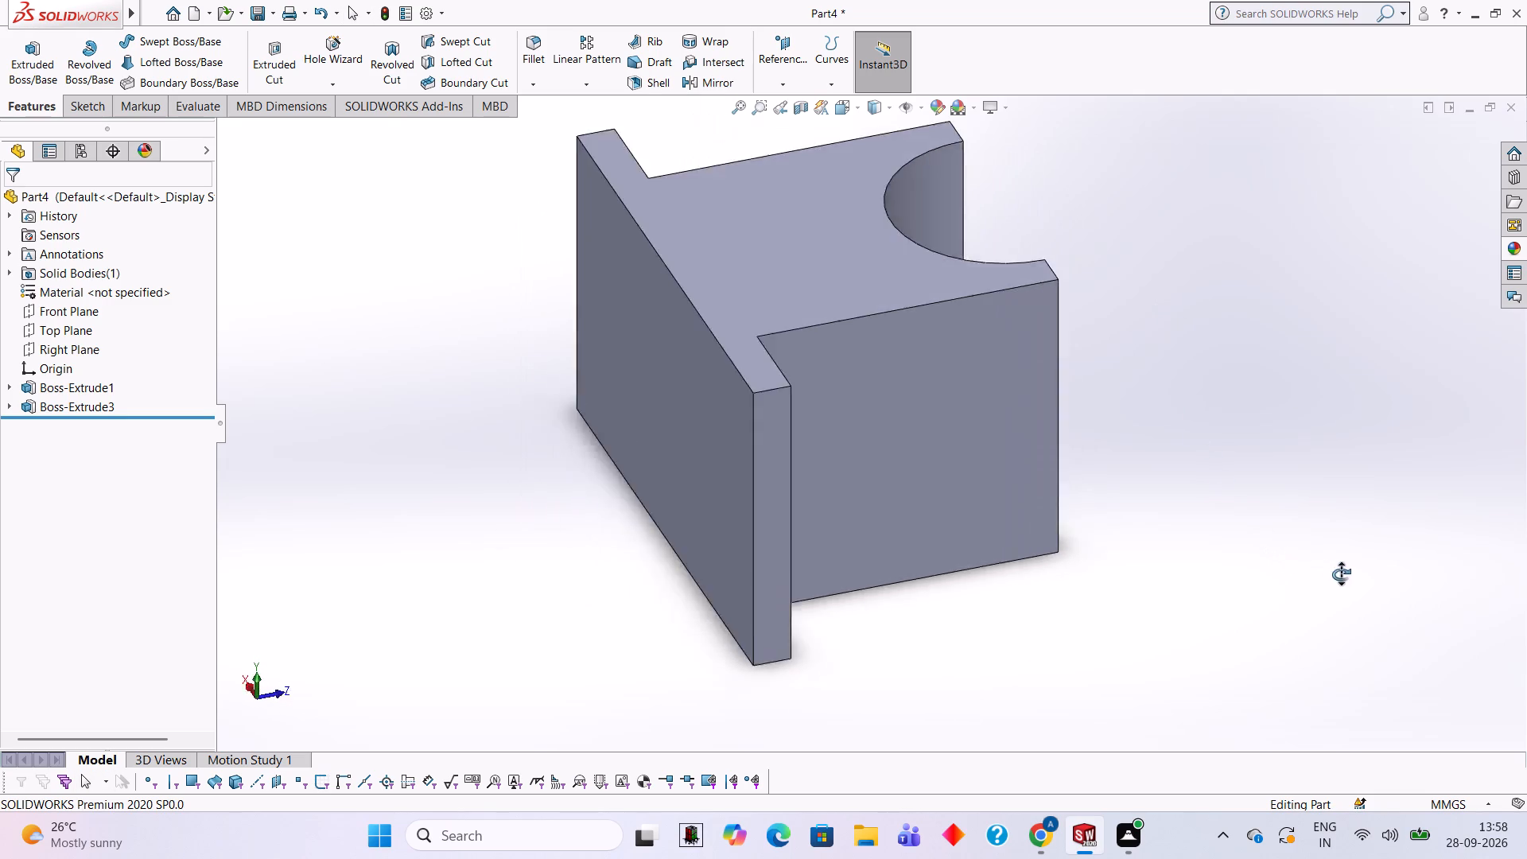
pyautogui.moveTo(1341, 574); pyautogui.dragTo(1166, 413, button='middle')
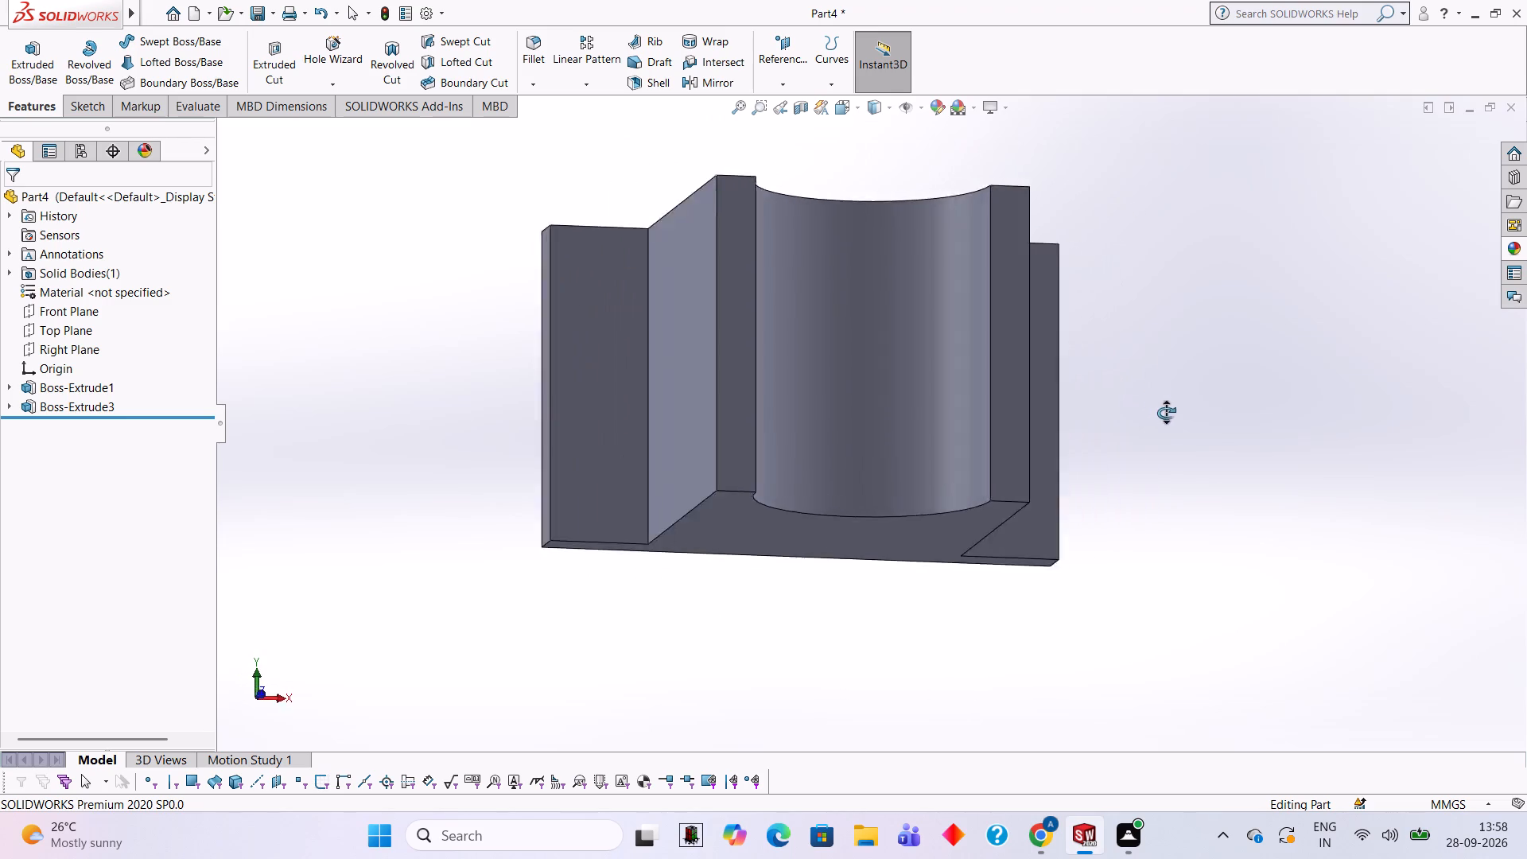
pyautogui.moveTo(1166, 413); pyautogui.dragTo(1144, 450, button='middle')
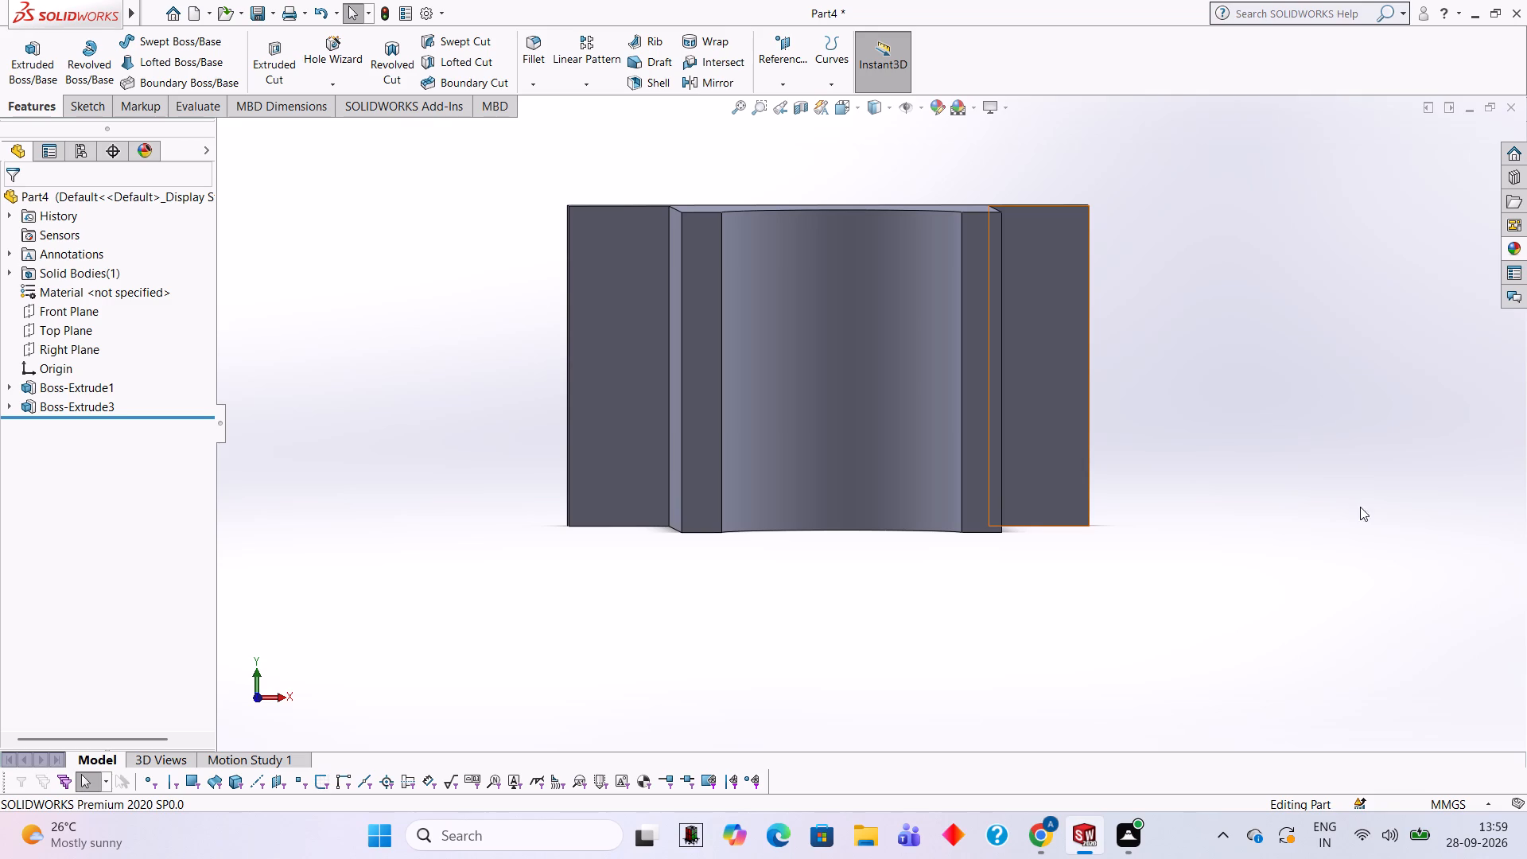
pyautogui.click(994, 391)
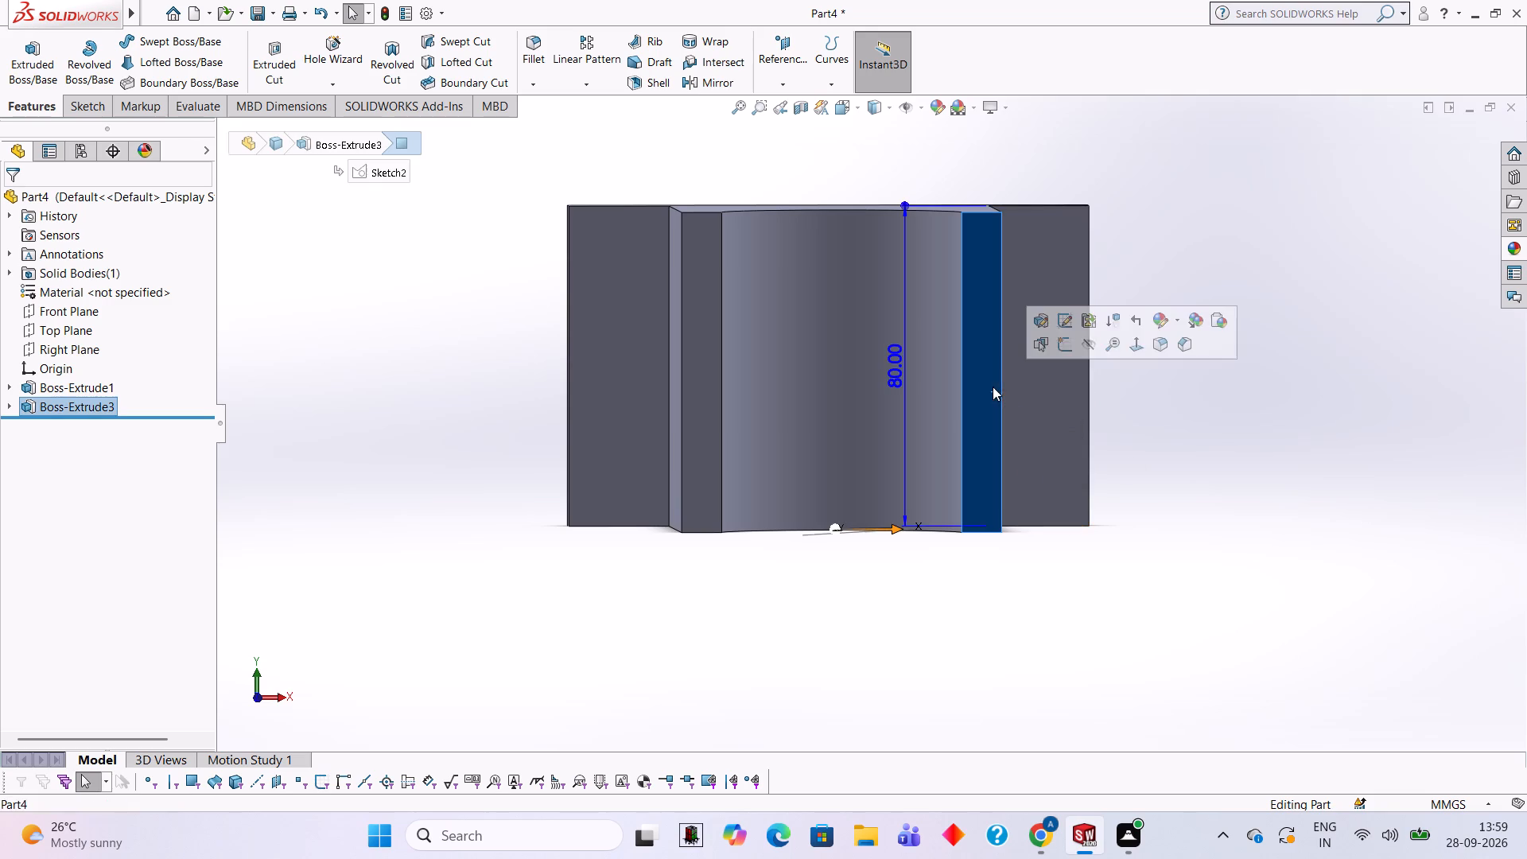
pyautogui.click(1063, 349)
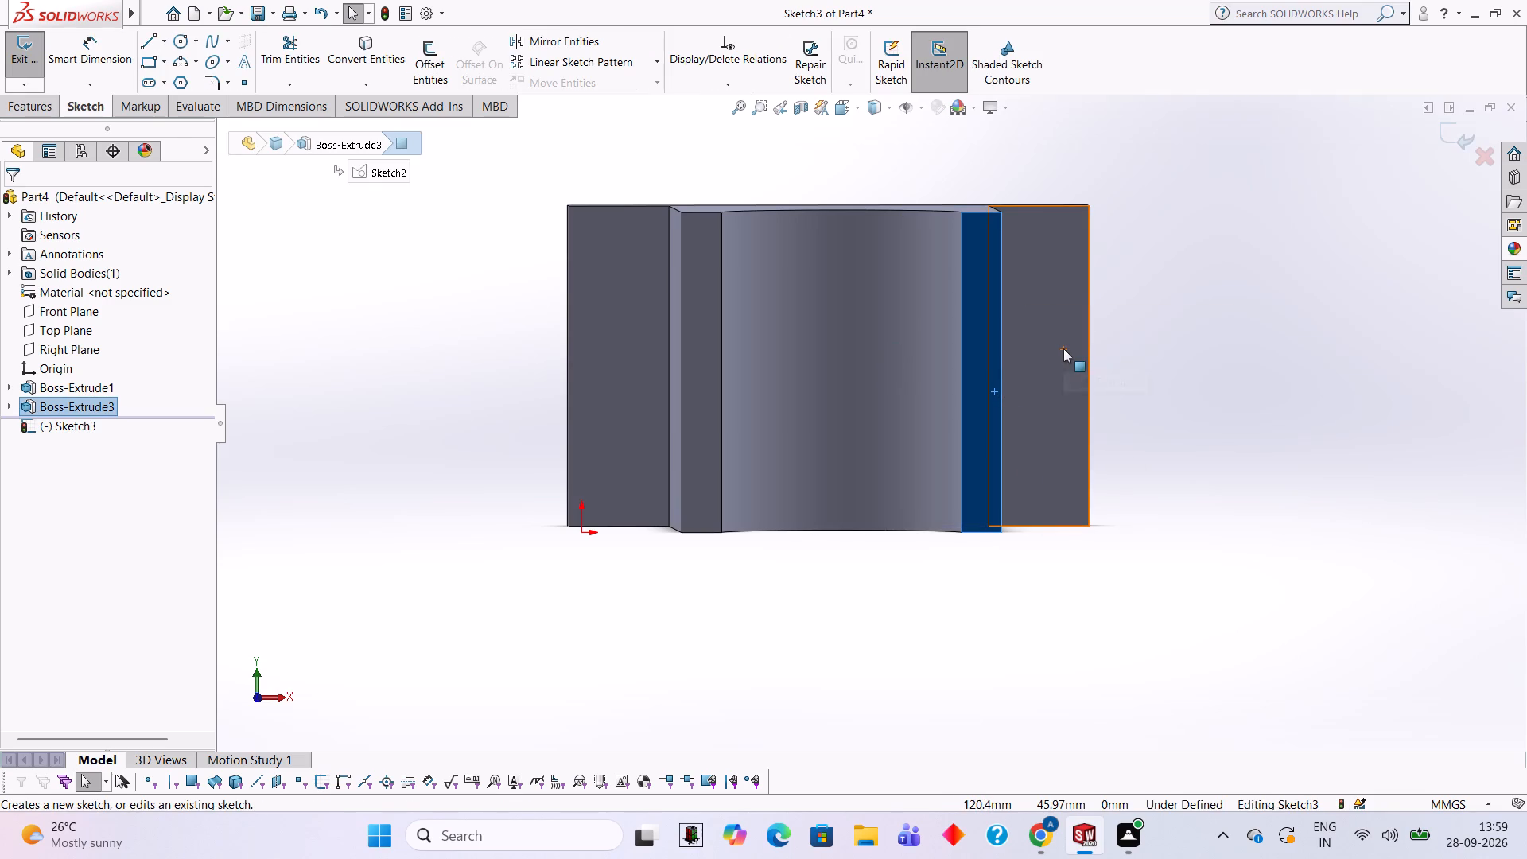
pyautogui.hotkey('ctrl', '8')
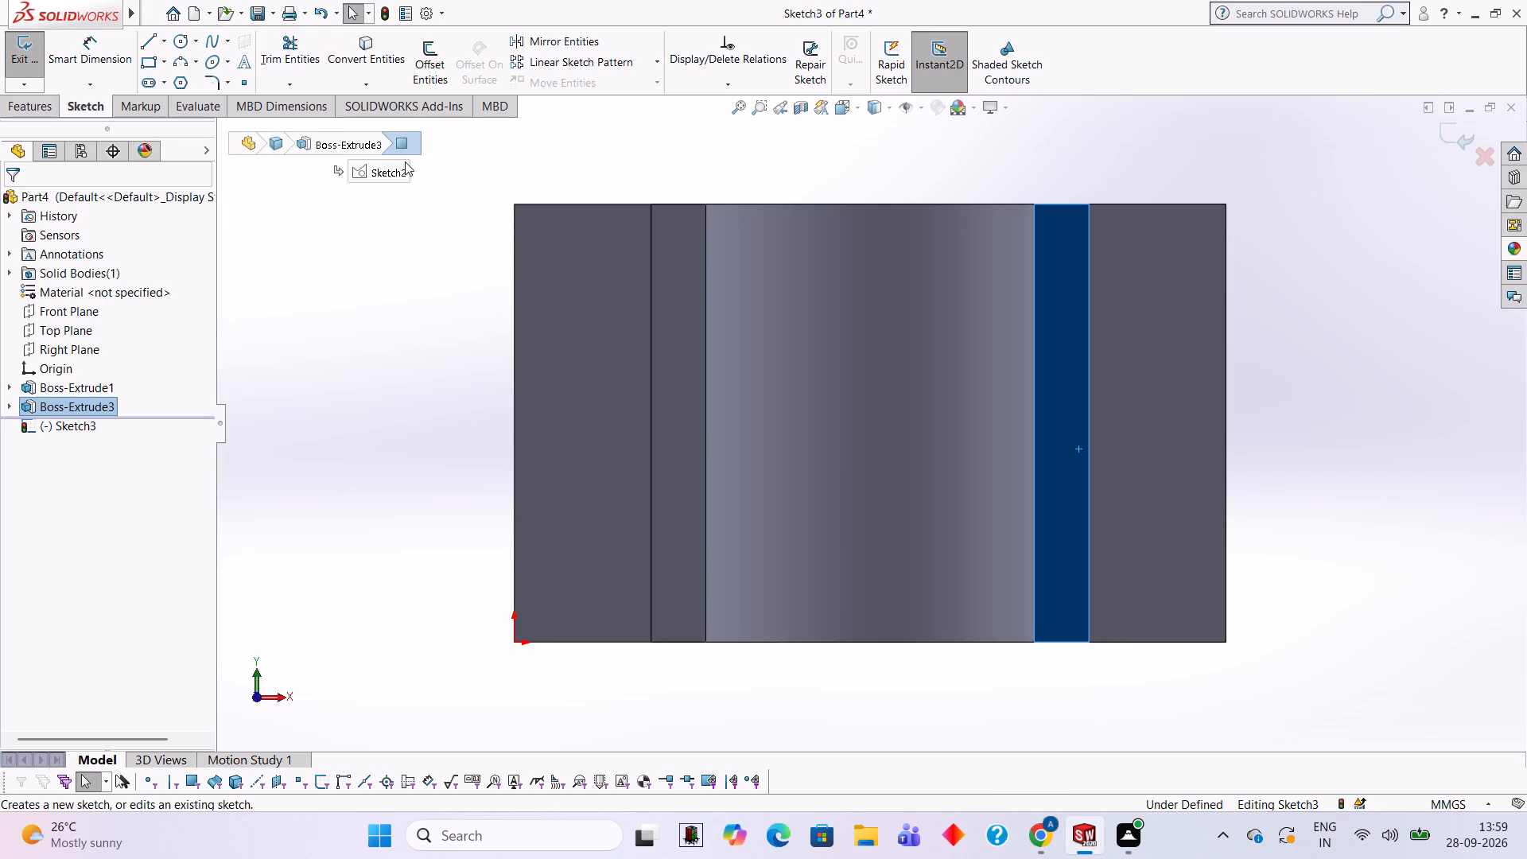
pyautogui.click(608, 184)
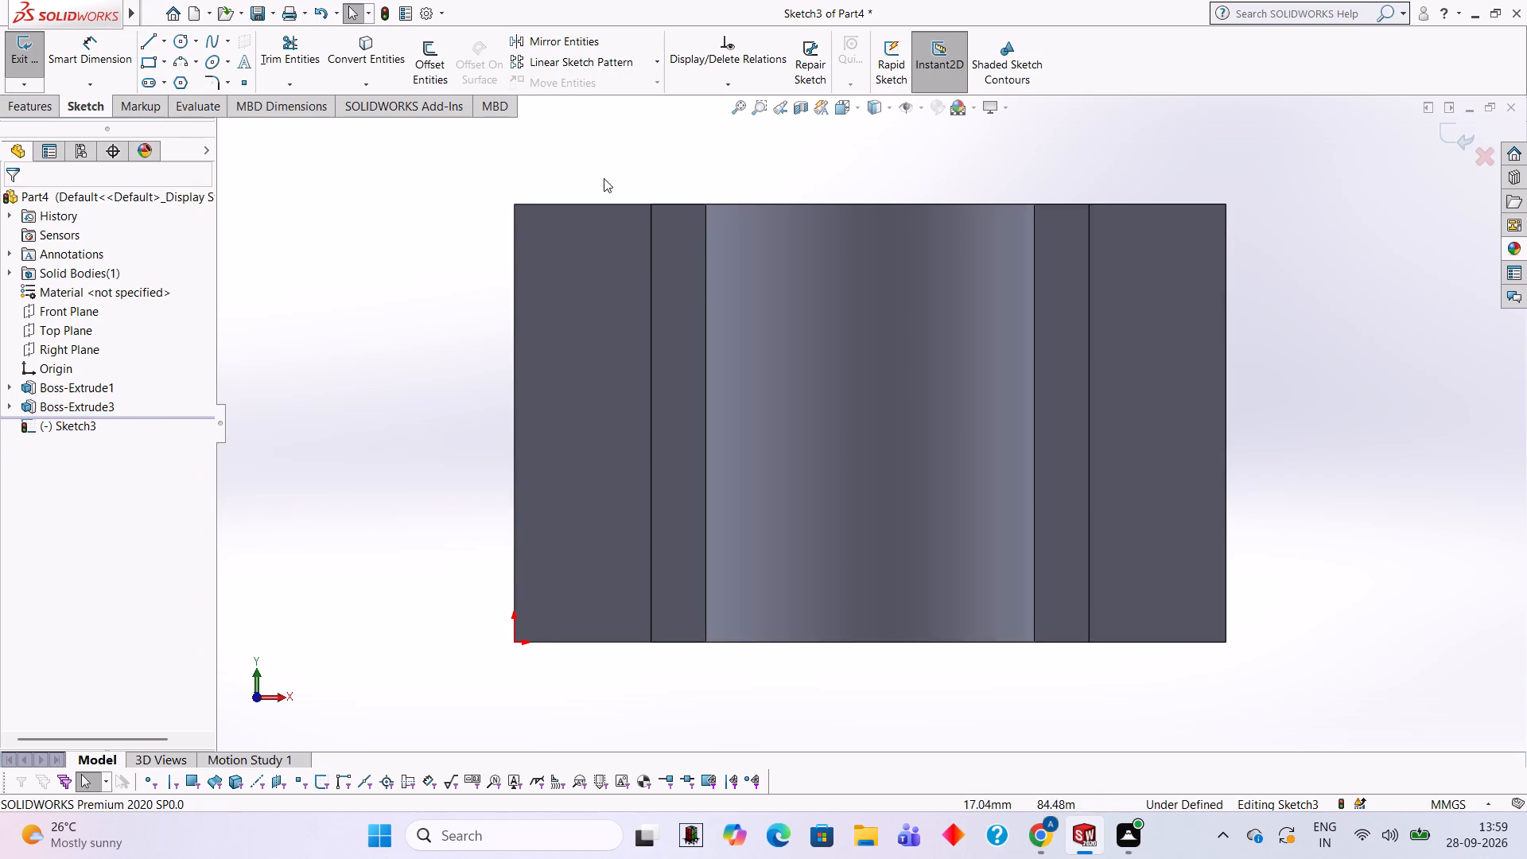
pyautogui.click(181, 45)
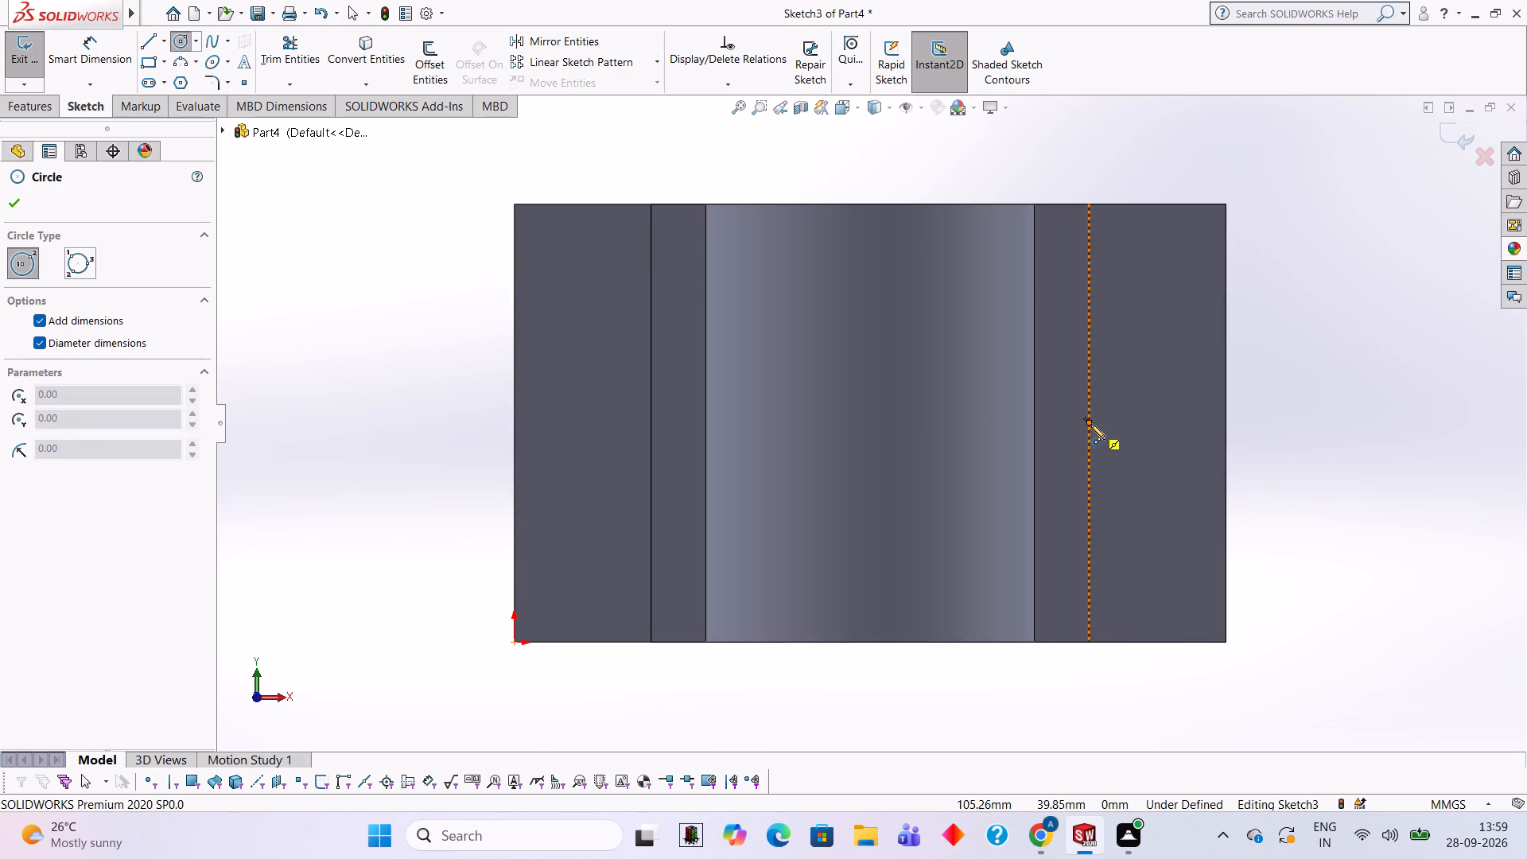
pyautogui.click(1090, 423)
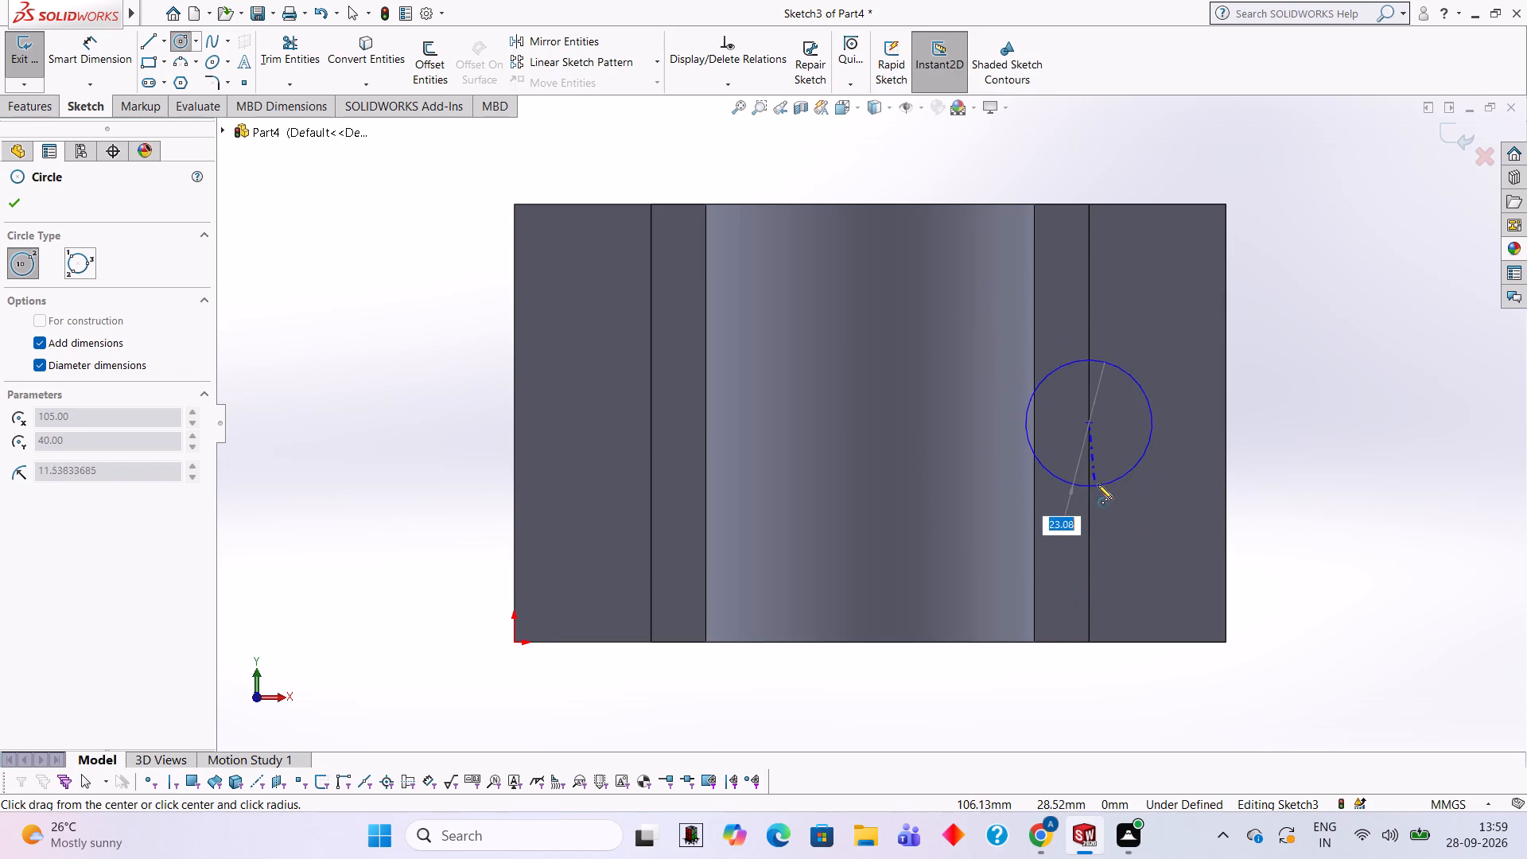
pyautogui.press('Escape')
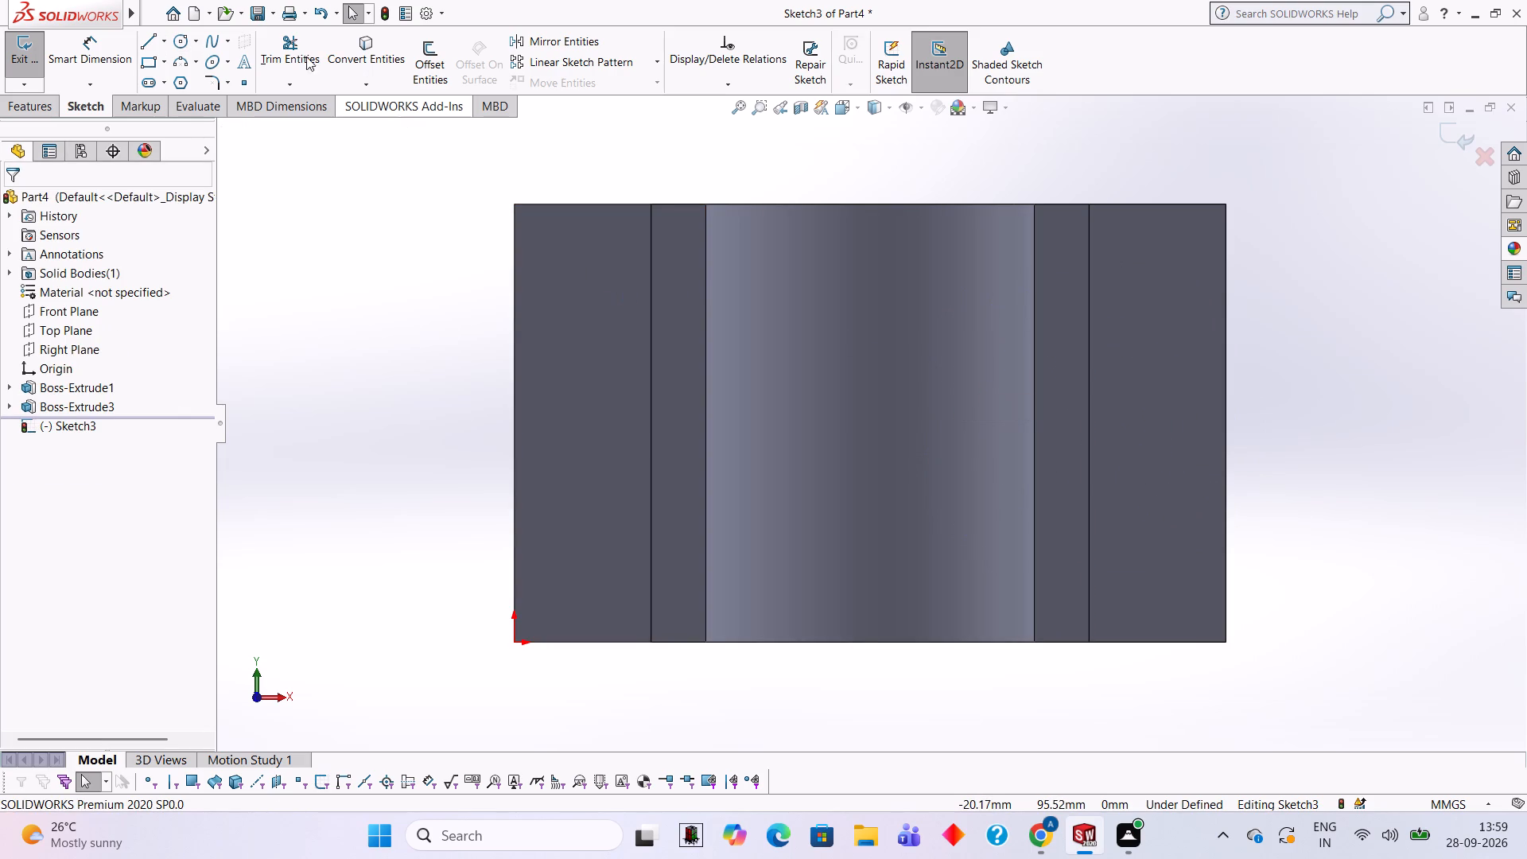
# Draw a 50 mm line from the edge's midpoint above the recess toward the right, and an 80 mm vertical line down to the opposite edge.
pyautogui.click(153, 41)
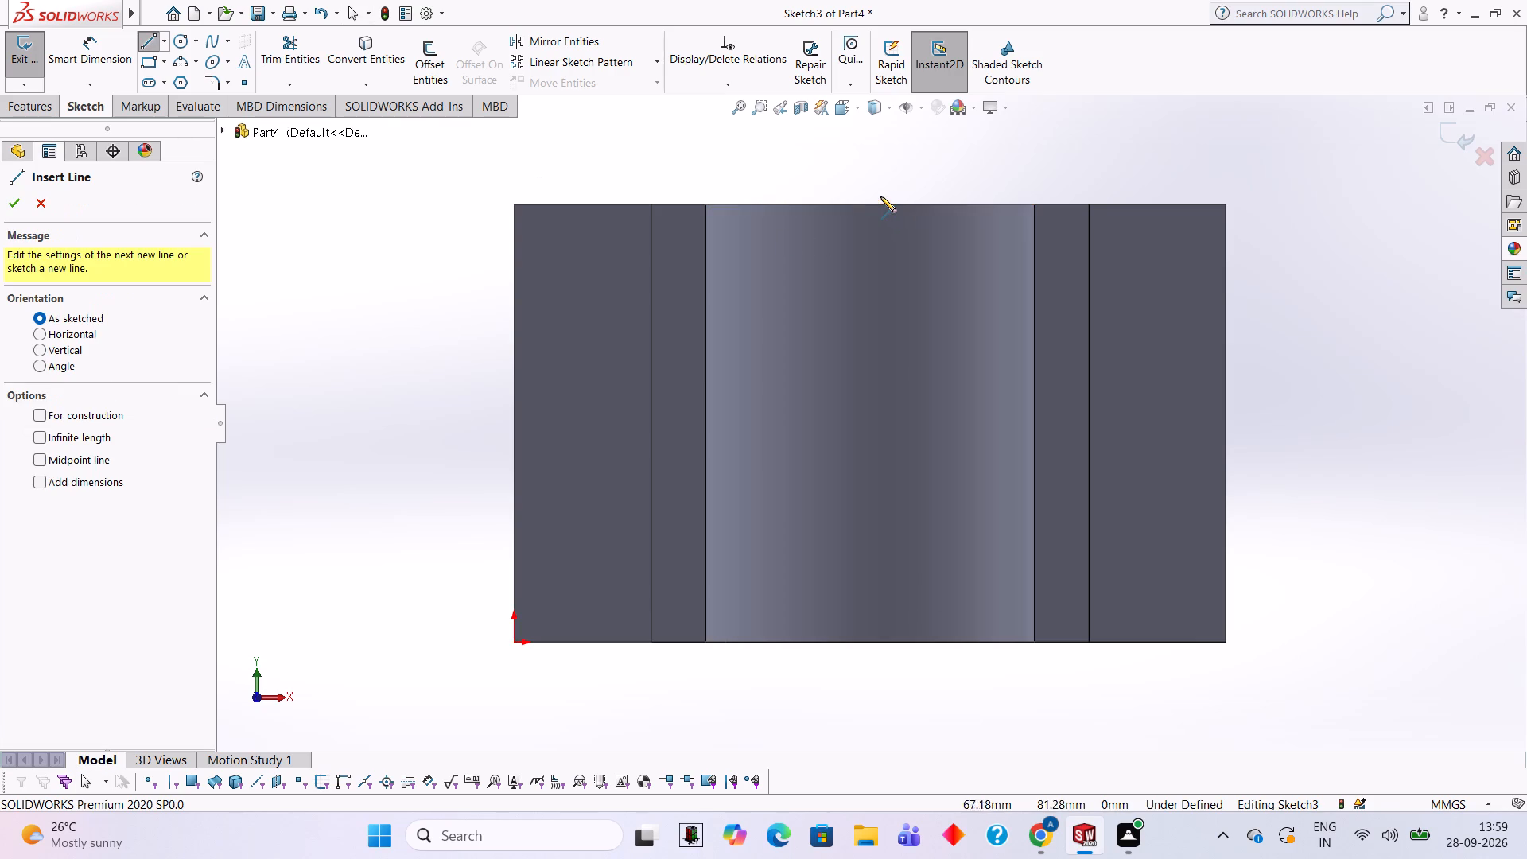
pyautogui.click(867, 200)
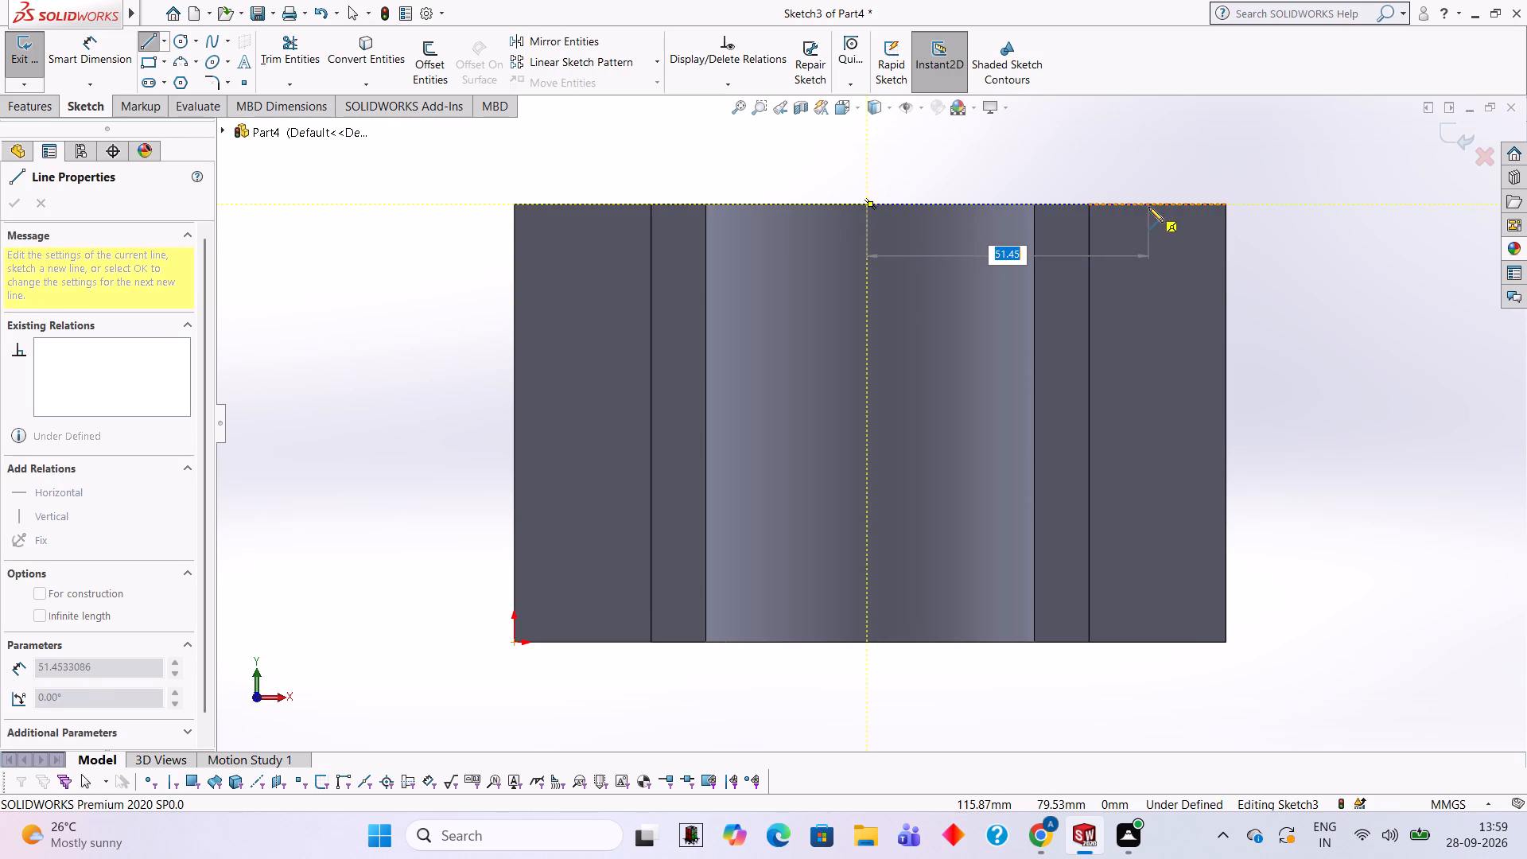
pyautogui.write('50')
pyautogui.press('Return')
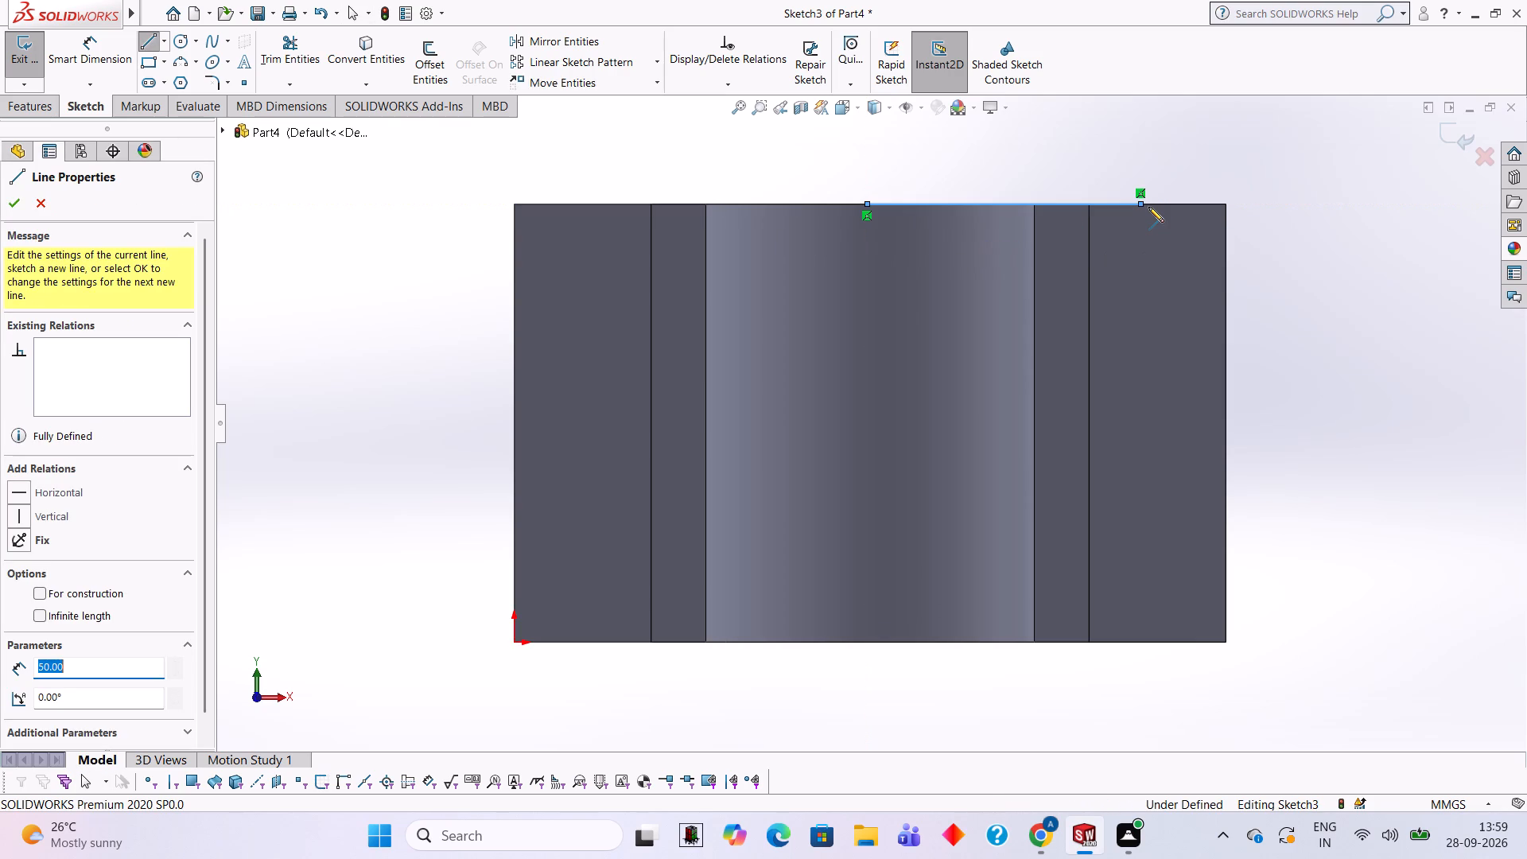
pyautogui.click(1140, 641)
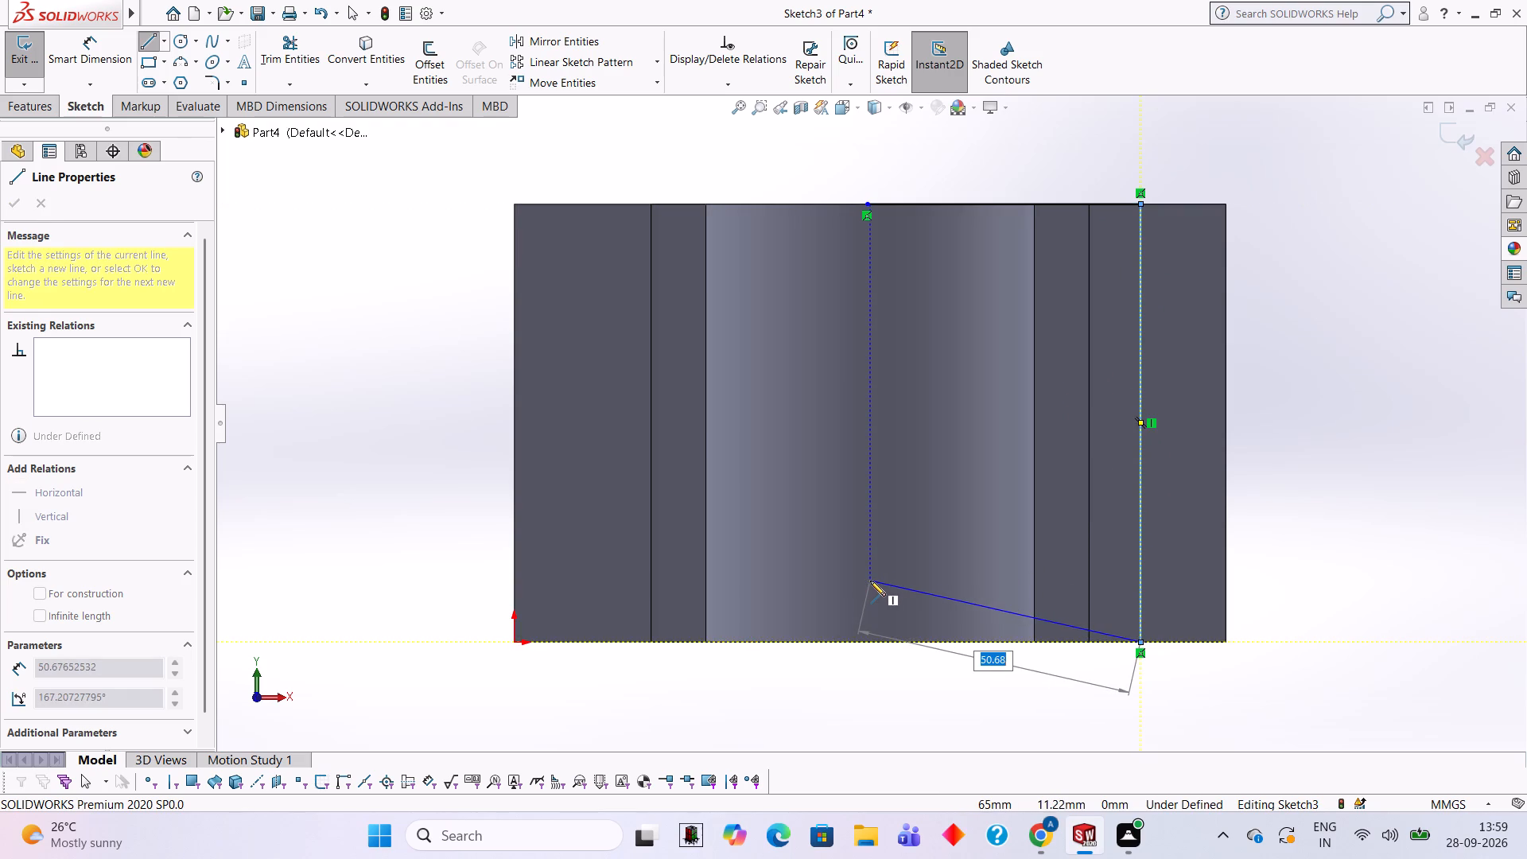
pyautogui.press('Escape')
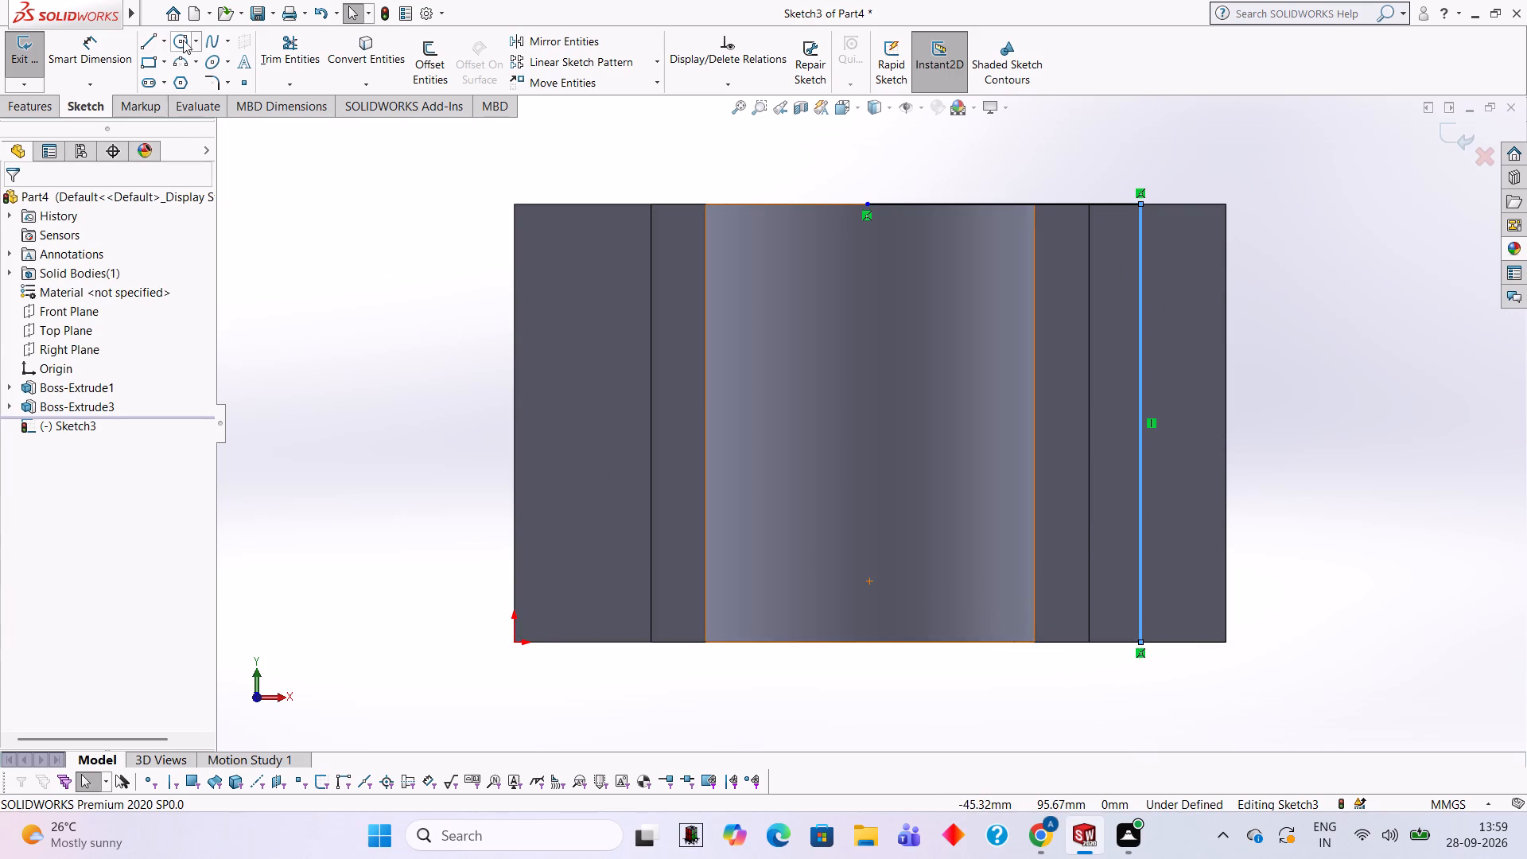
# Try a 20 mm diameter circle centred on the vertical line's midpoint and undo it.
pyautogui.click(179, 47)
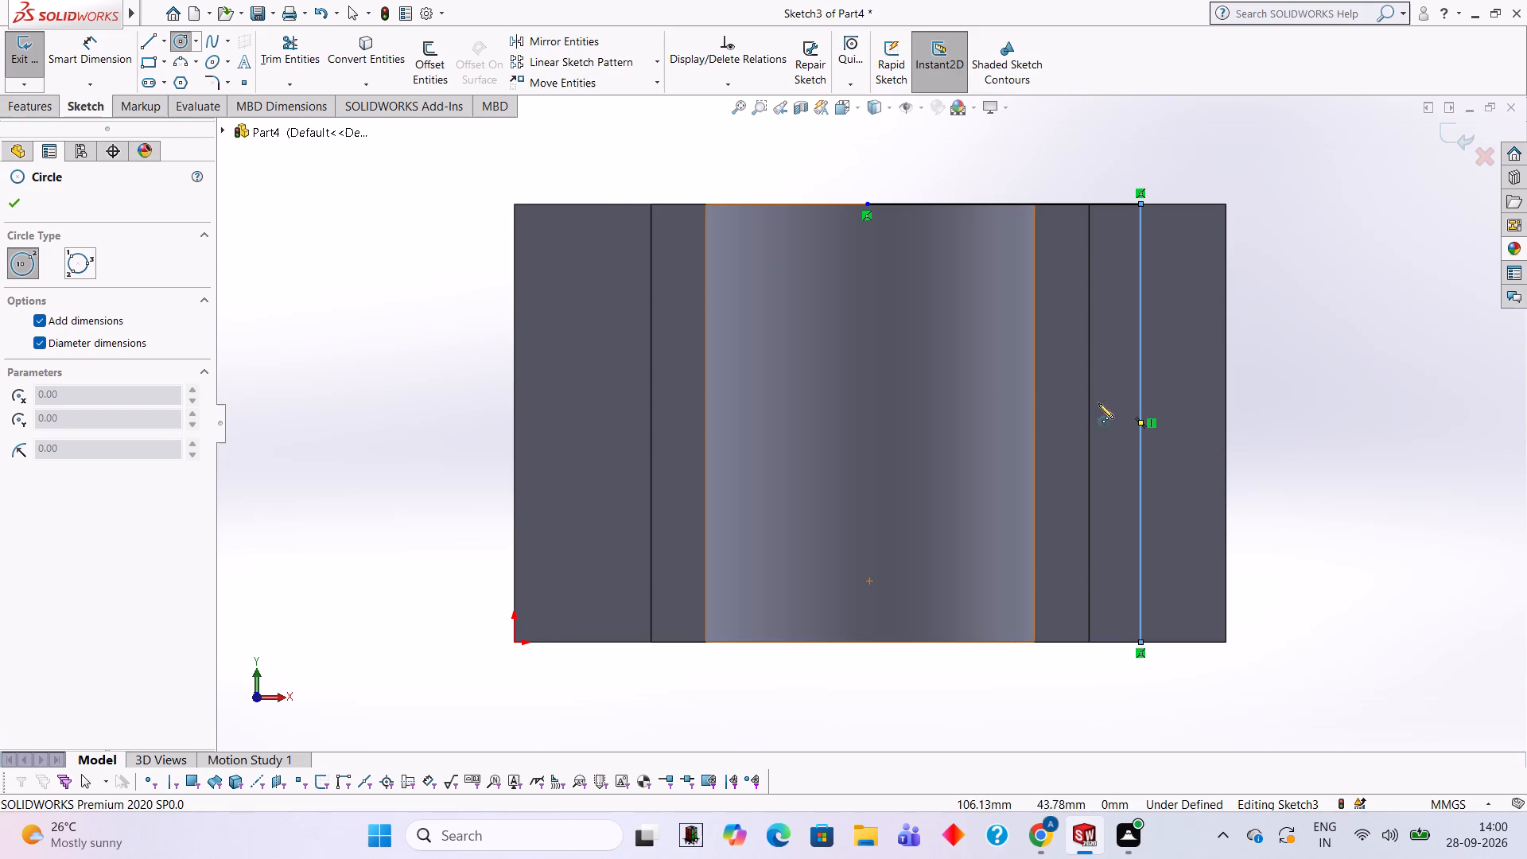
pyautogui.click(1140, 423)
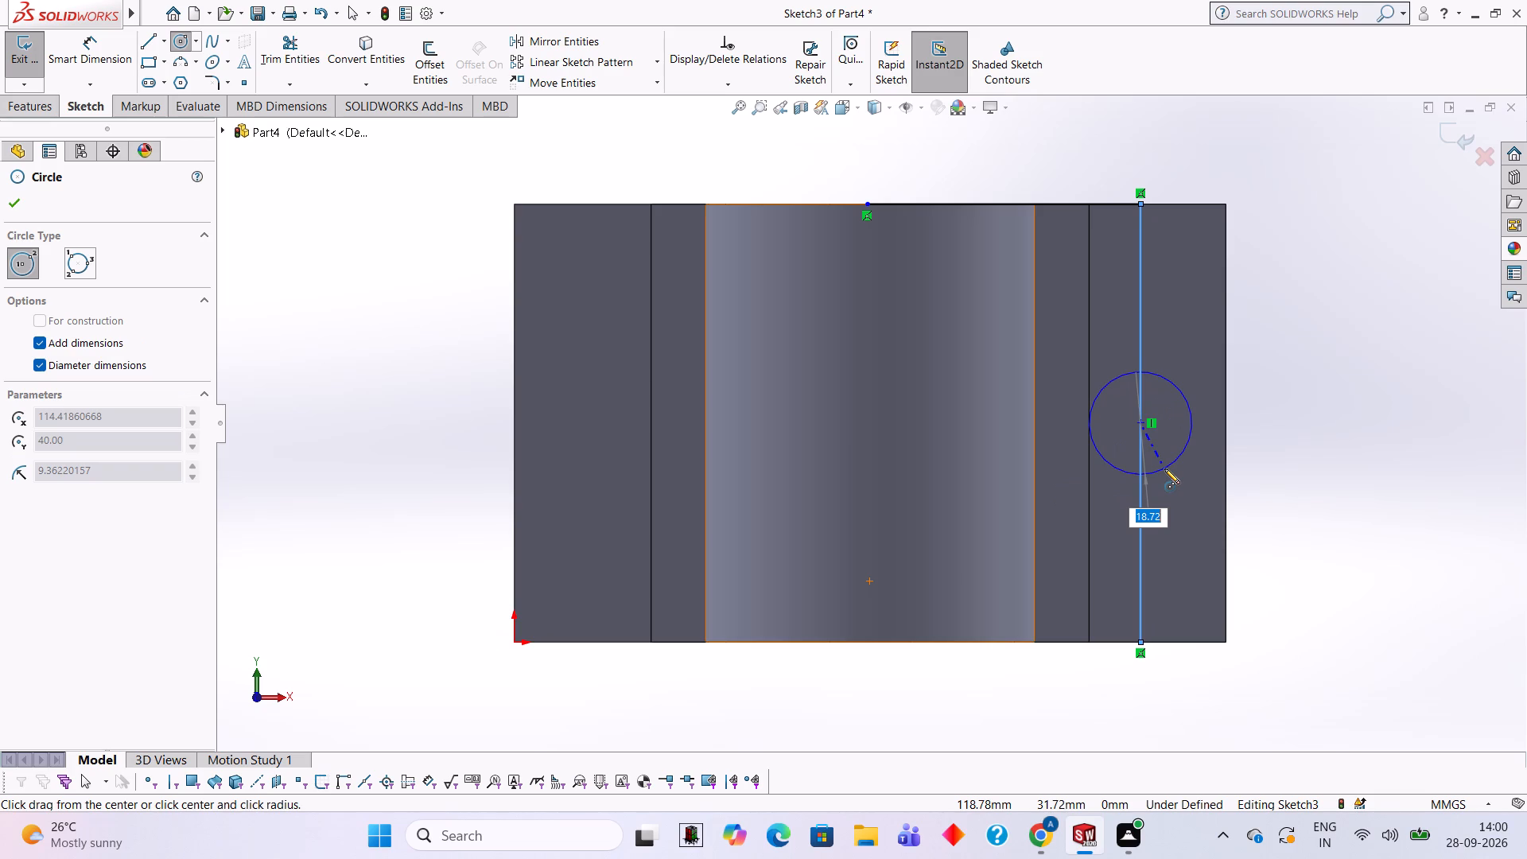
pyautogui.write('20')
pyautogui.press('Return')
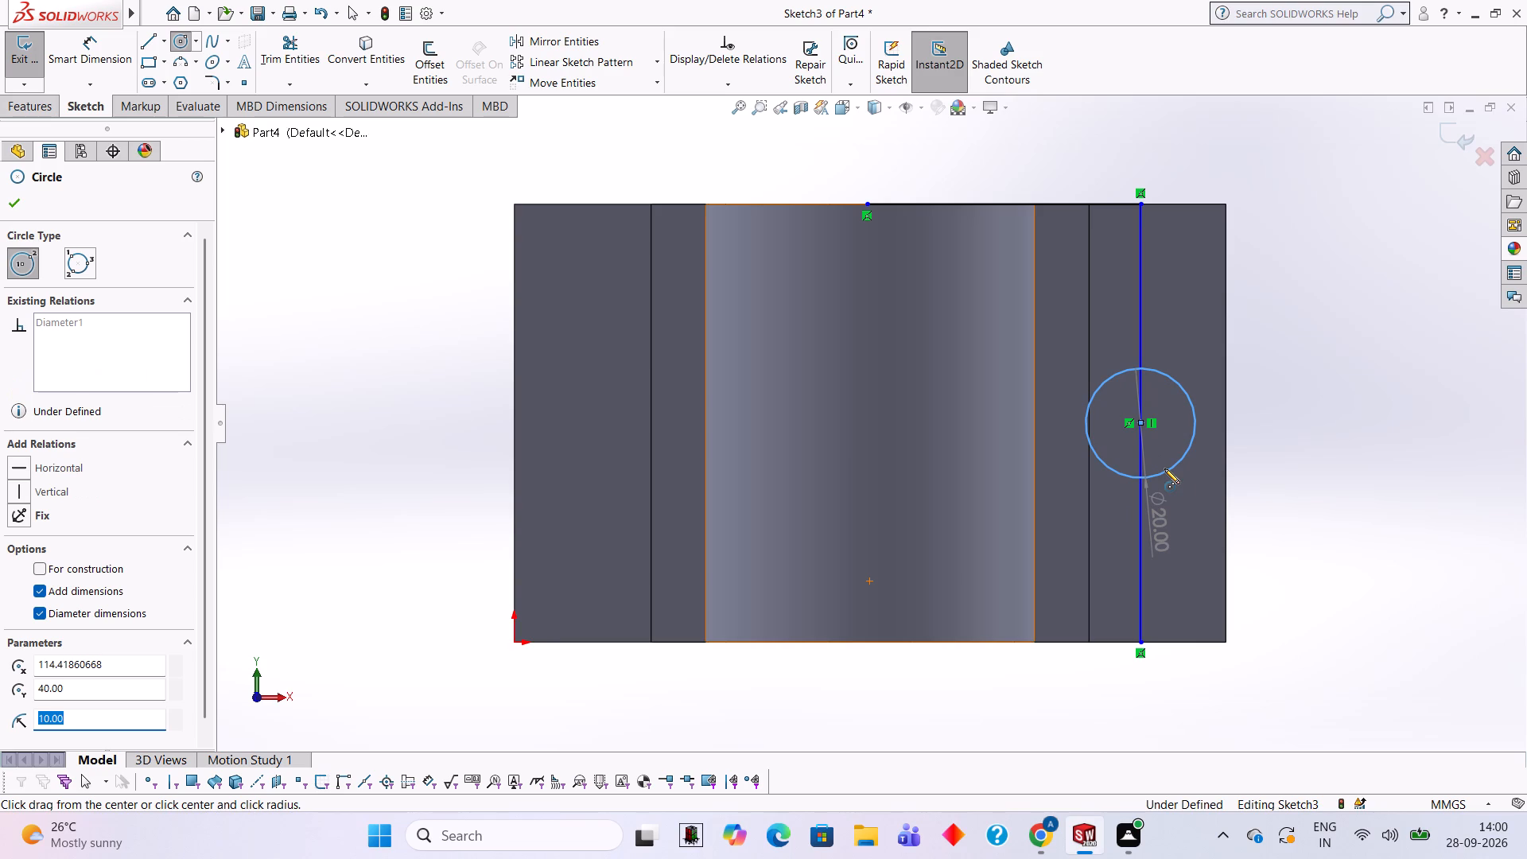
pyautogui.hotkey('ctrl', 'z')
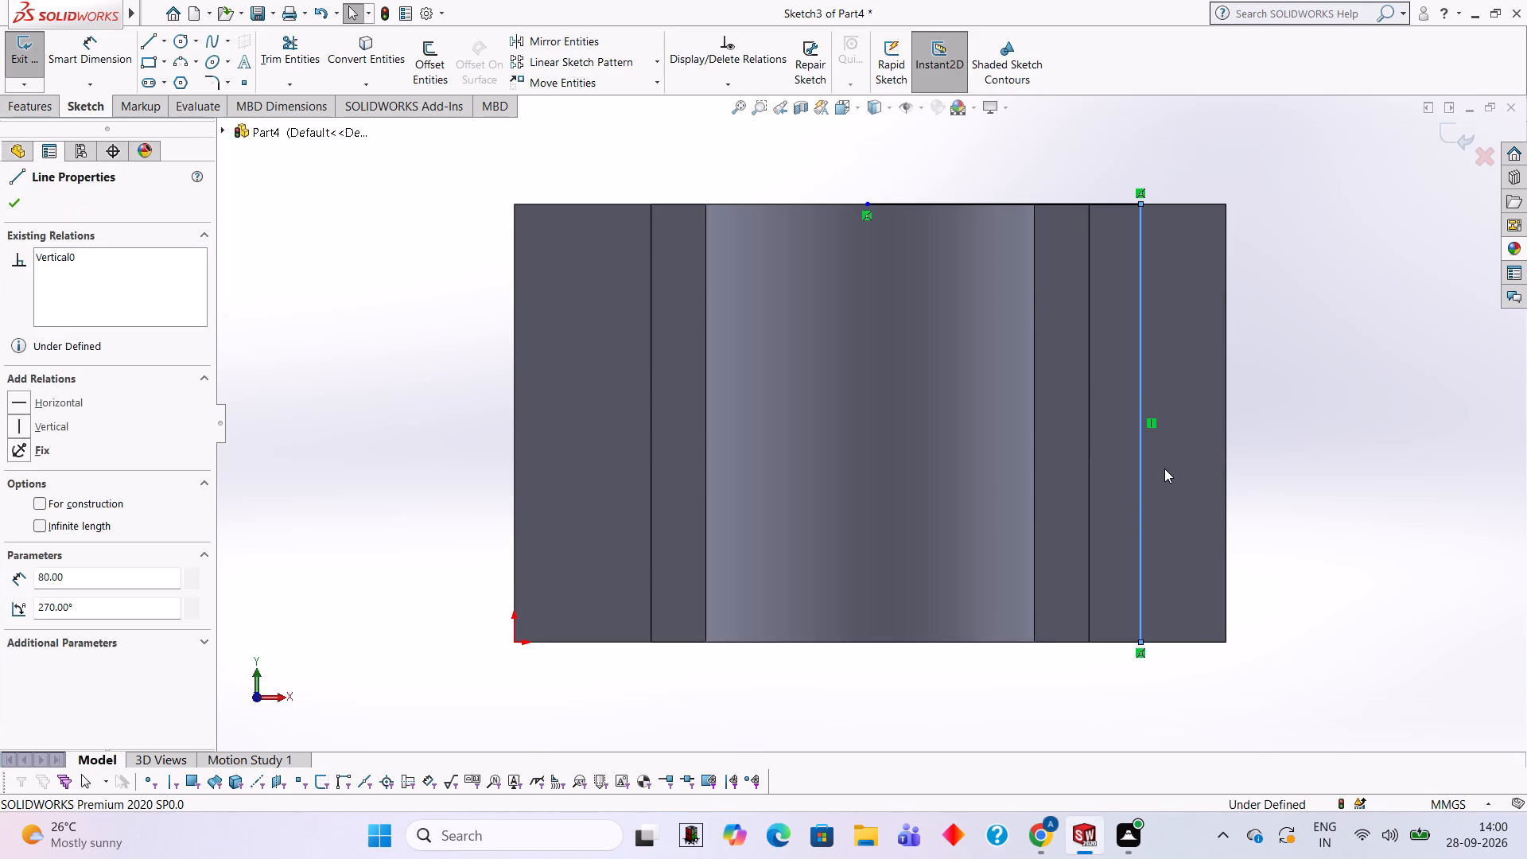
# Draw a 40 mm diameter circle centred on the midpoint of the 80 mm vertical line.
pyautogui.click(175, 42)
pyautogui.click(1138, 423)
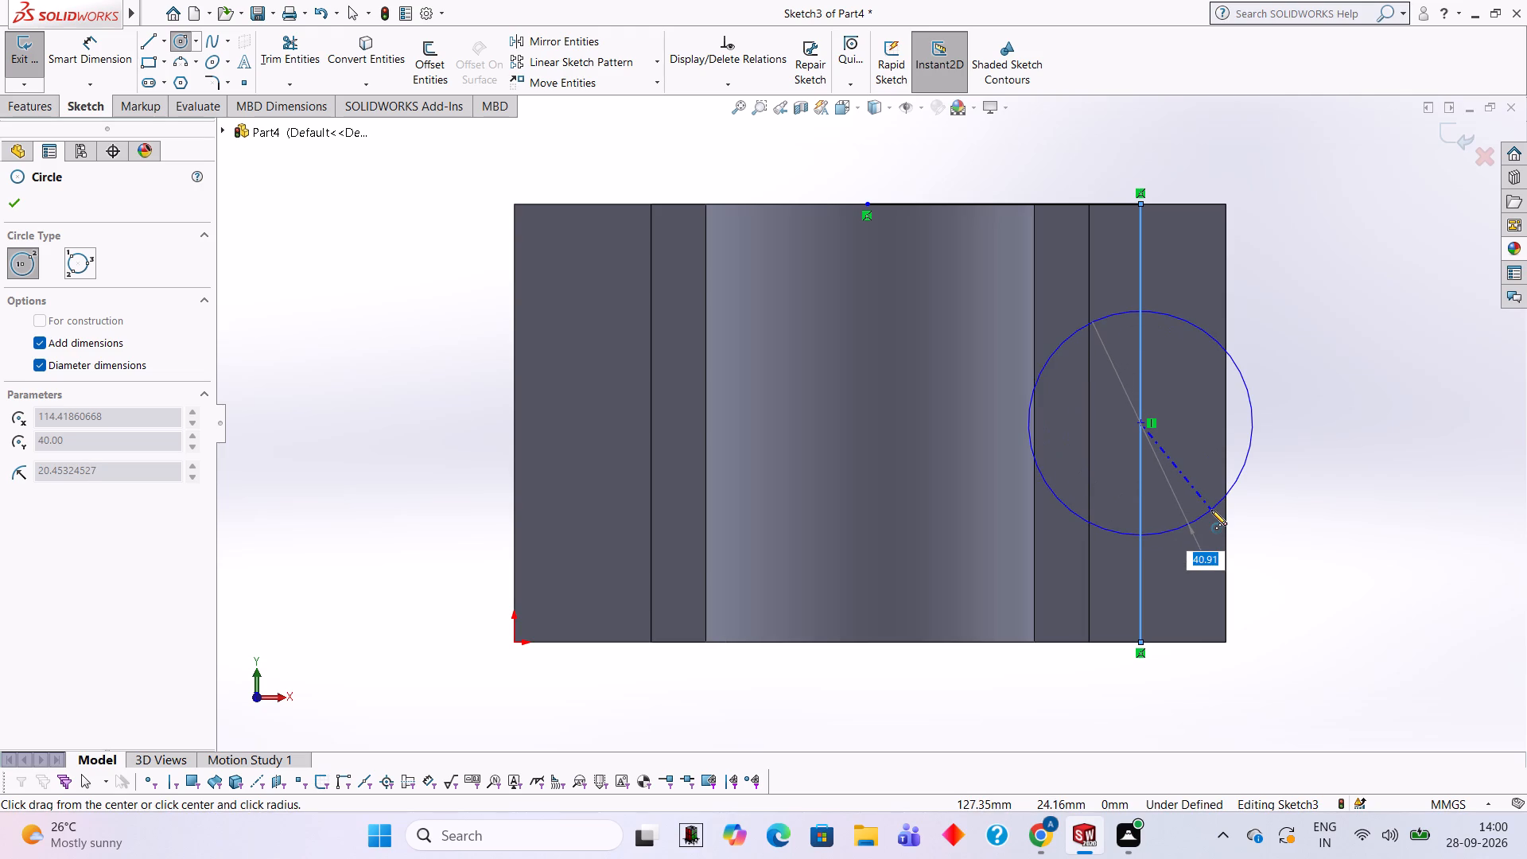
pyautogui.write('40')
pyautogui.press('Return')
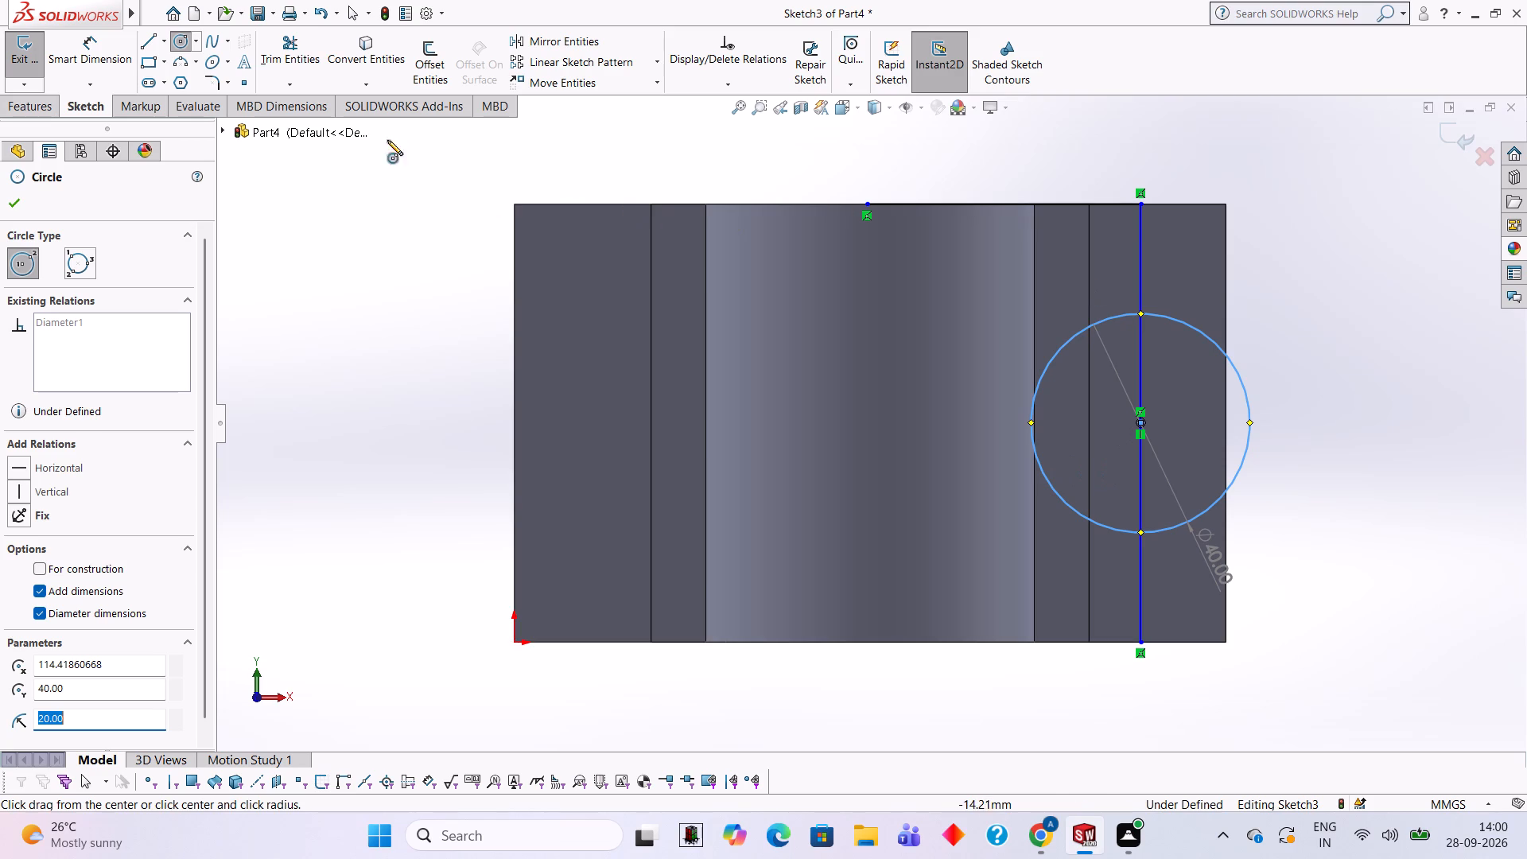
# Trim away the 50 mm horizontal line and the parts of the vertical line outside the circle.
pyautogui.click(308, 63)
pyautogui.click(1139, 288)
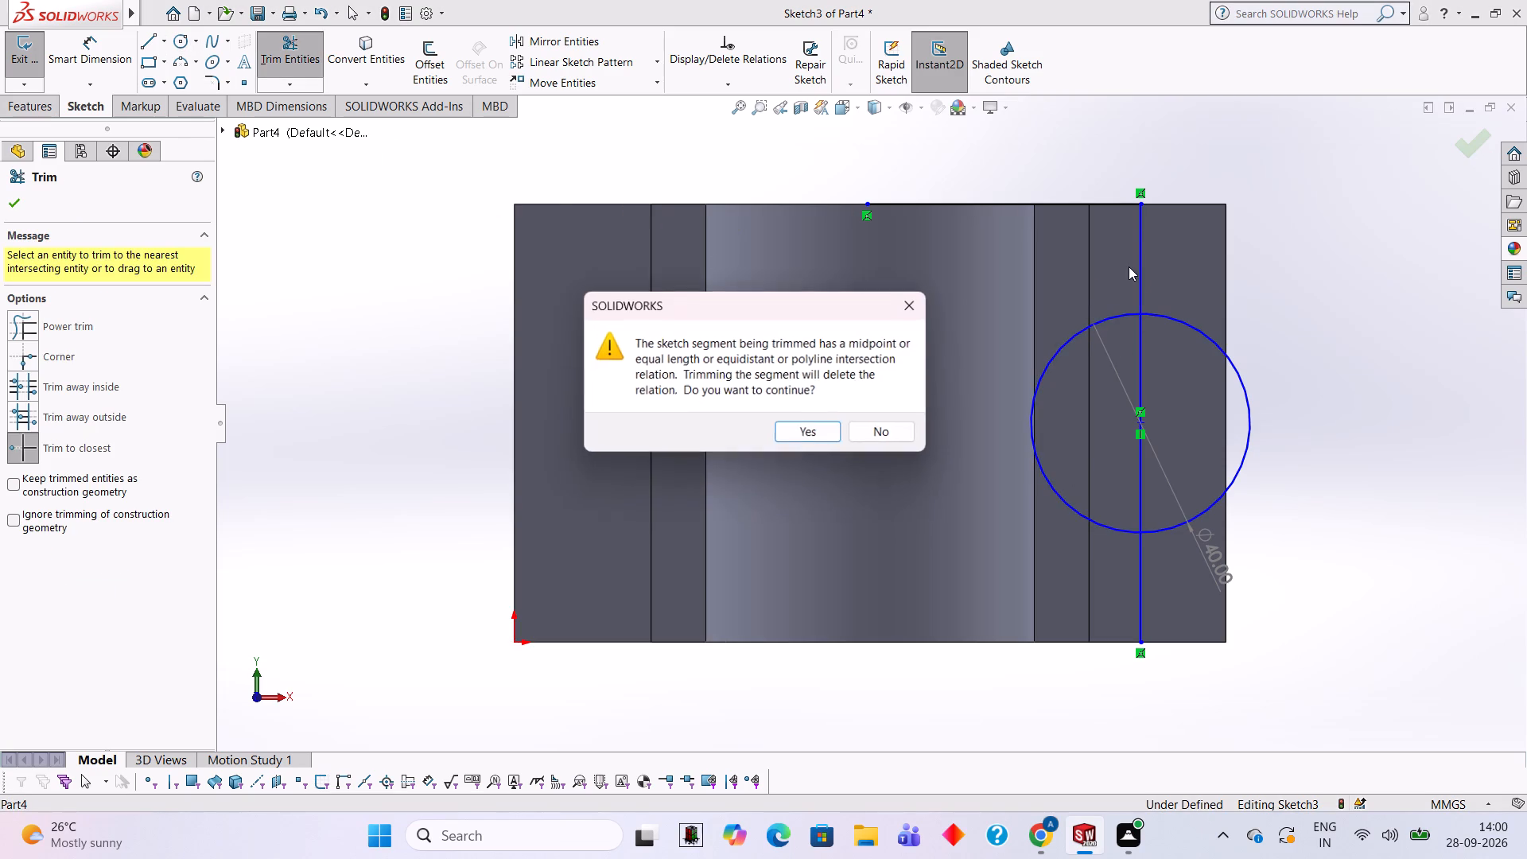
pyautogui.click(830, 434)
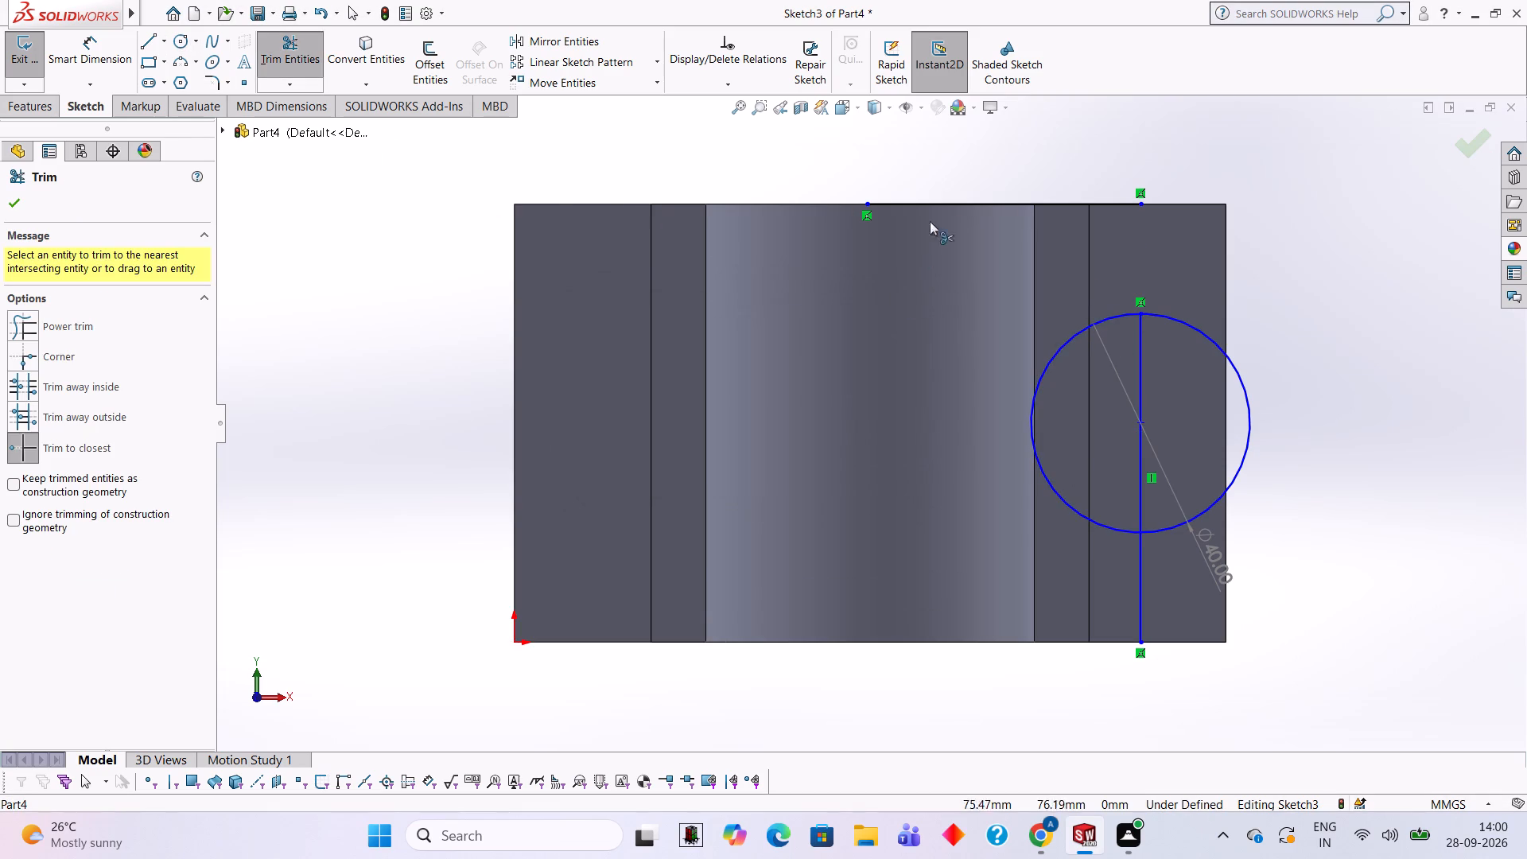
pyautogui.click(948, 204)
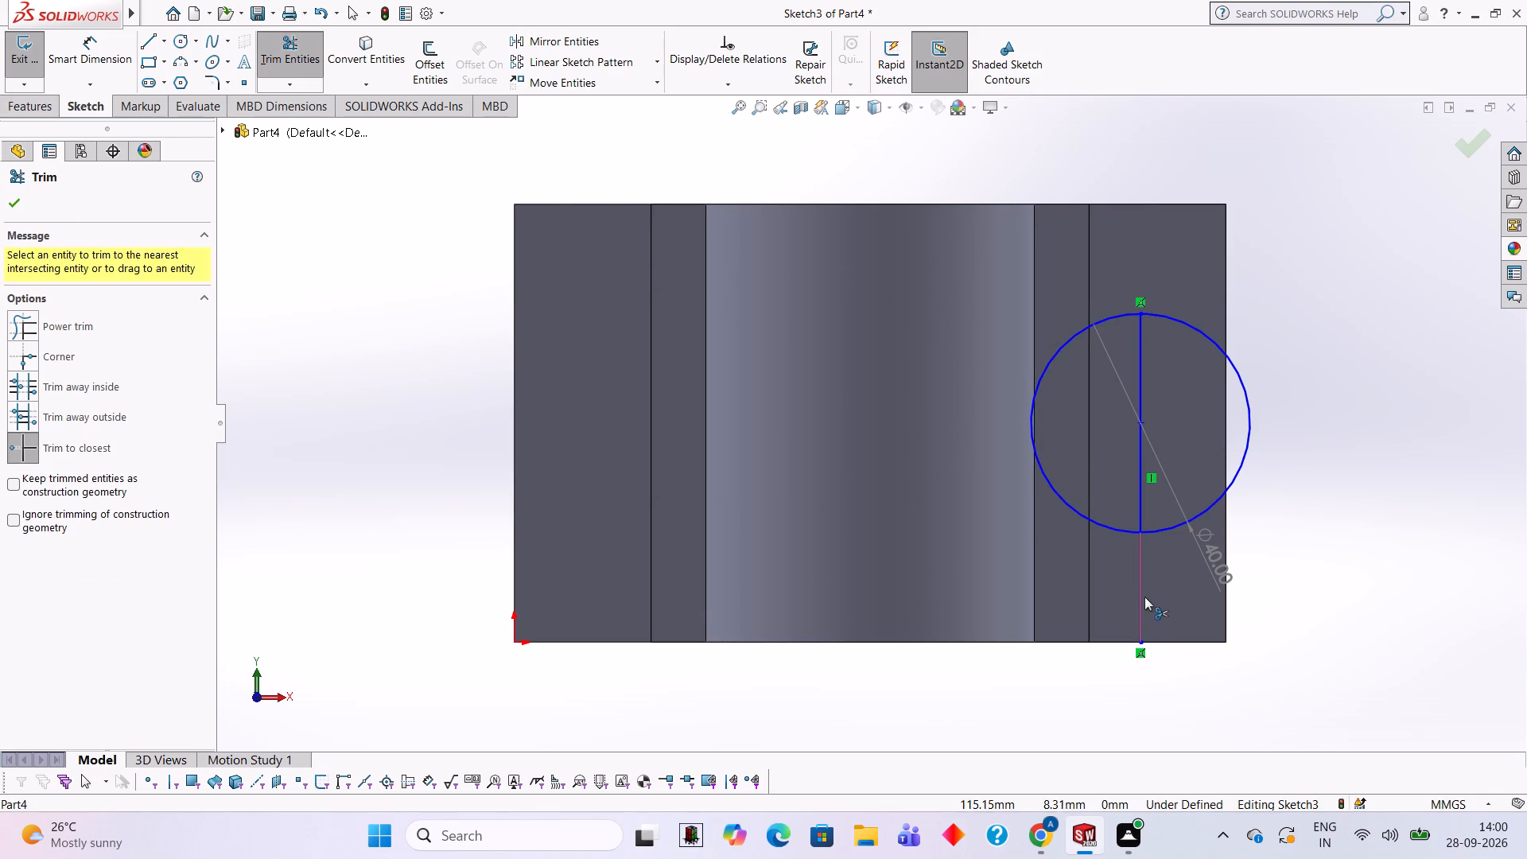
pyautogui.click(1143, 596)
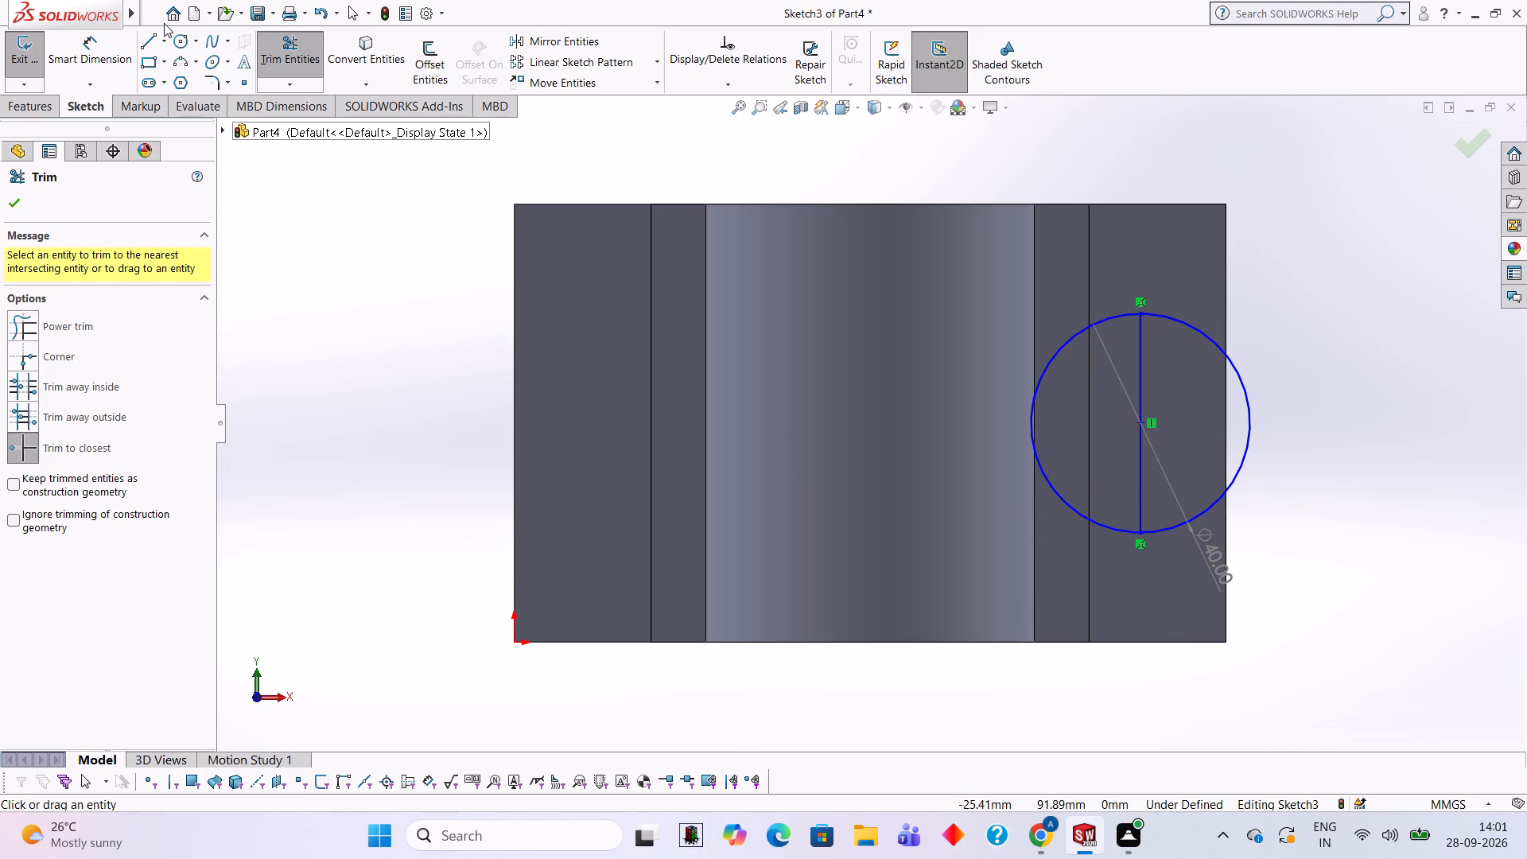
# Draw a vertical line along the block's right side edge between its two intersections with the circle.
pyautogui.click(145, 45)
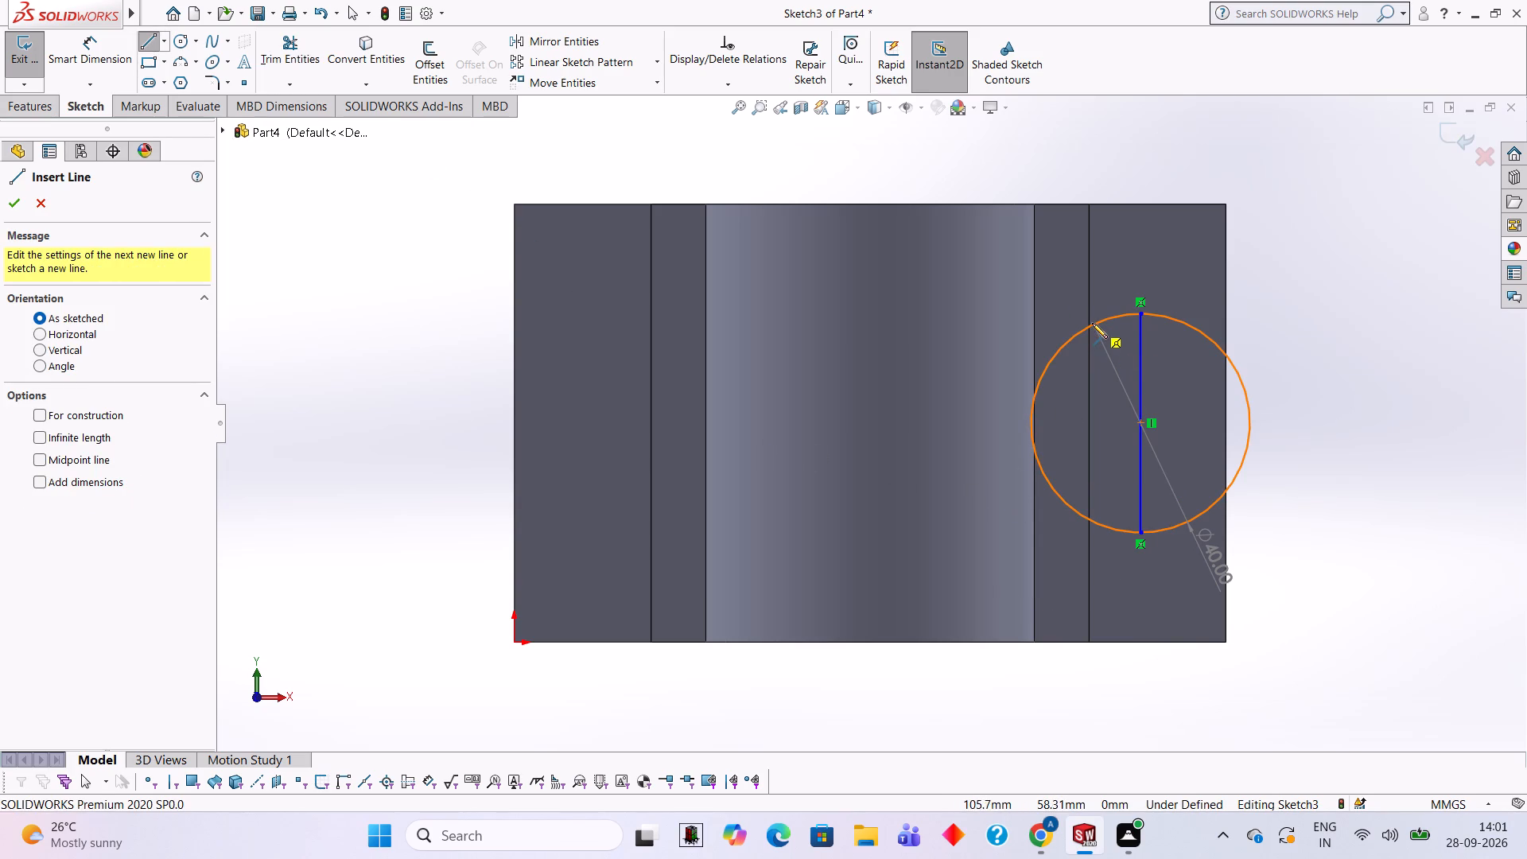
pyautogui.click(1088, 326)
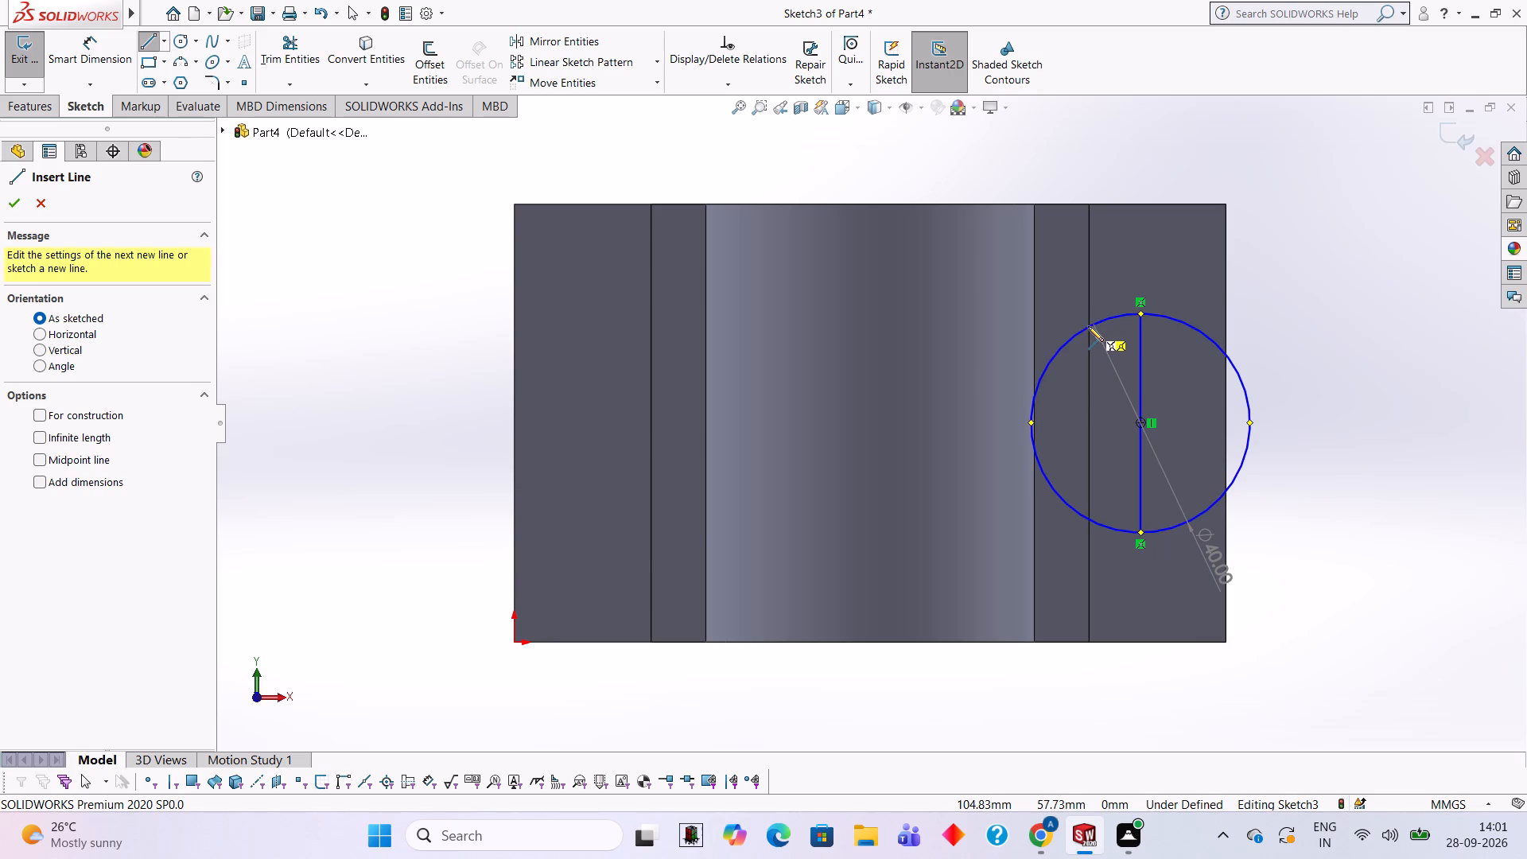
pyautogui.click(1087, 519)
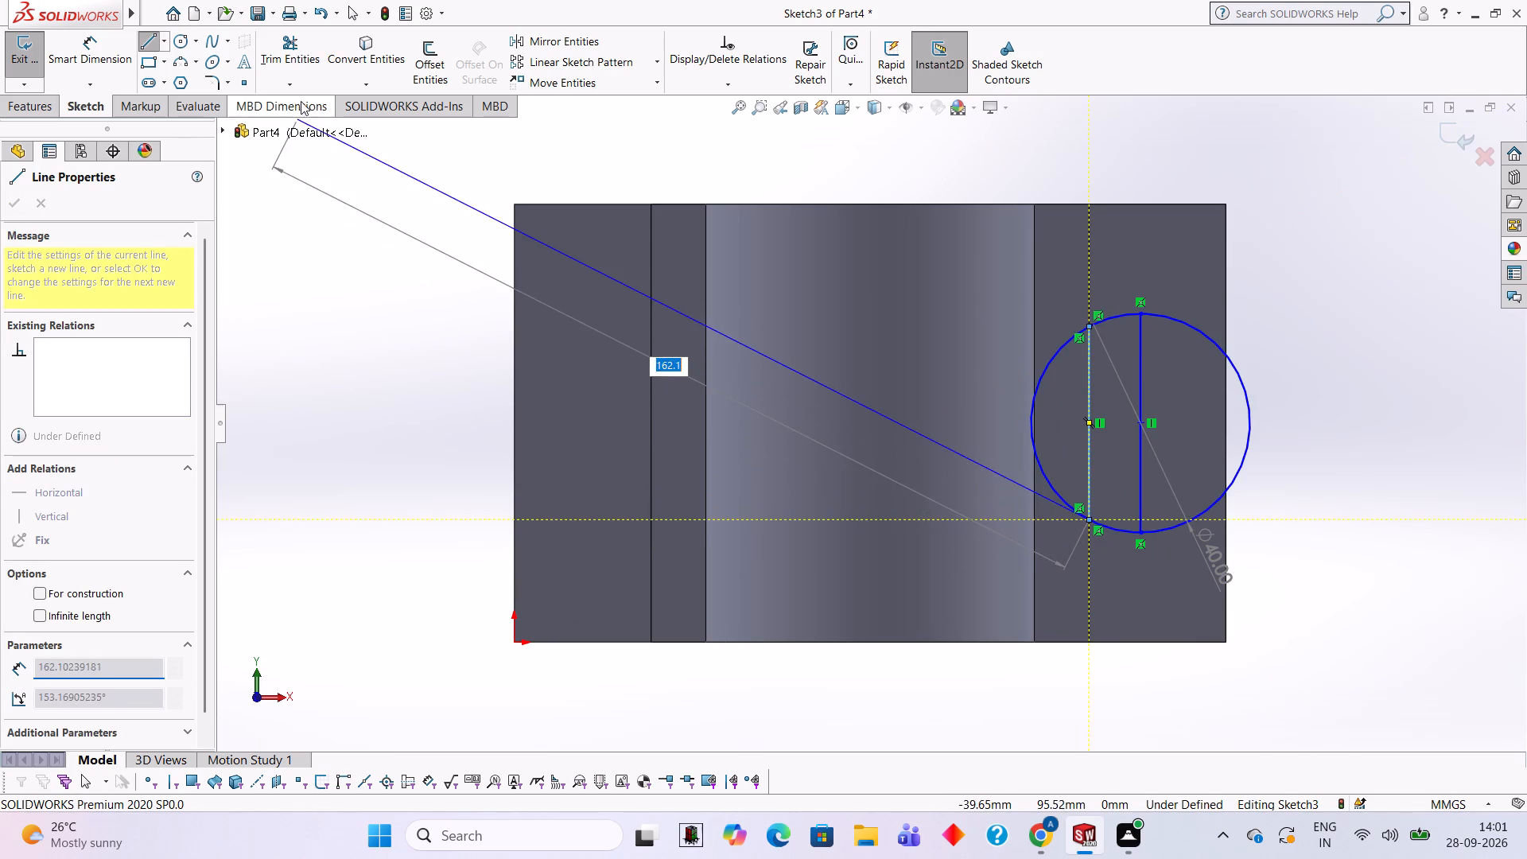
# Trim away the arc lying over the block and the vertical line through the circle's centre.
pyautogui.click(282, 76)
pyautogui.click(1047, 365)
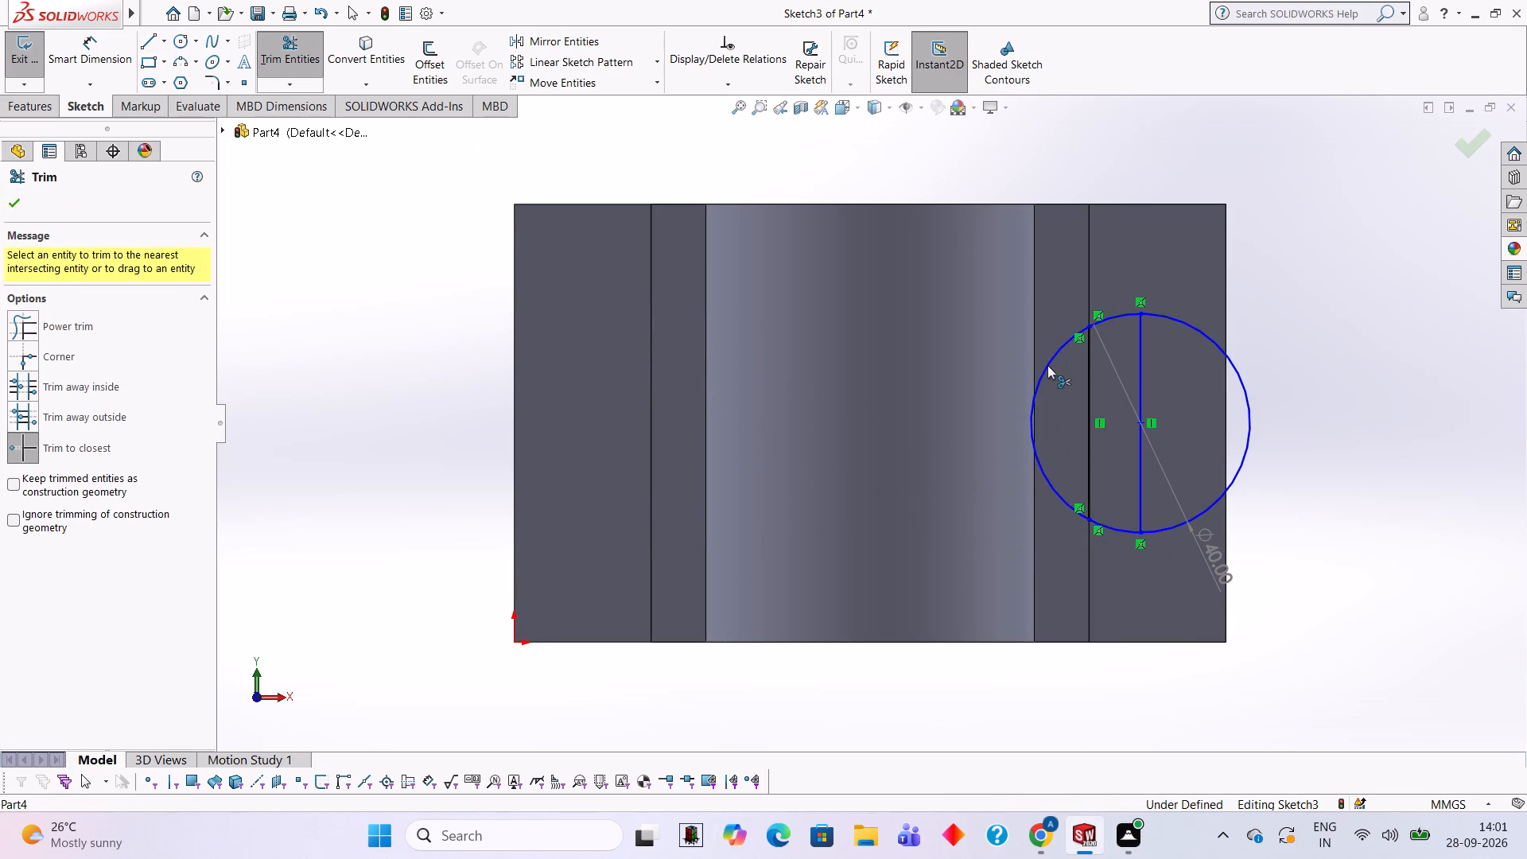
pyautogui.moveTo(1333, 437); pyautogui.dragTo(1335, 305, button='middle')
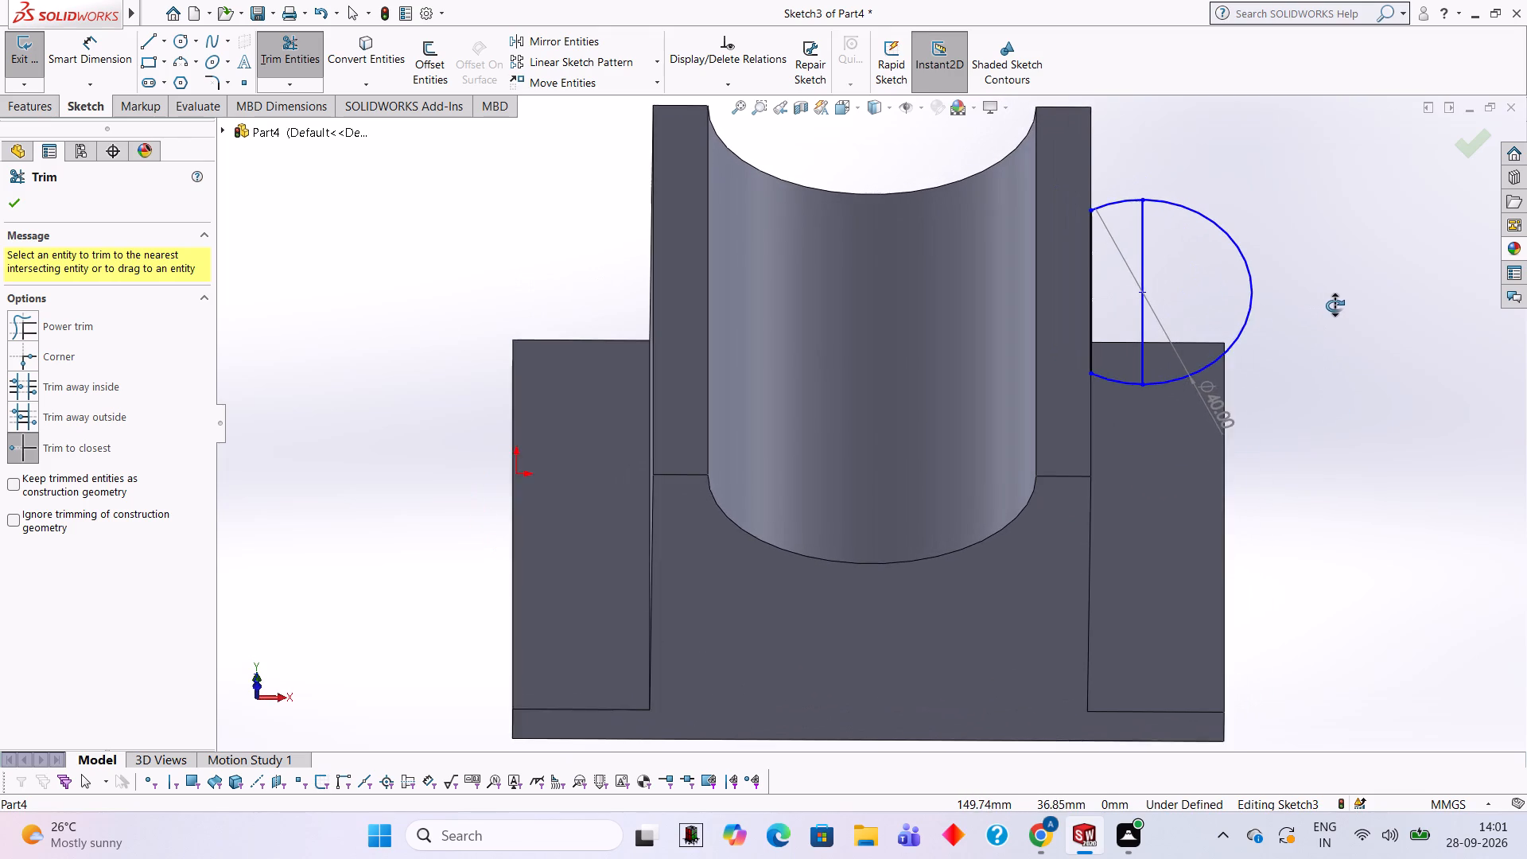
pyautogui.moveTo(1335, 305); pyautogui.dragTo(1330, 304, button='middle')
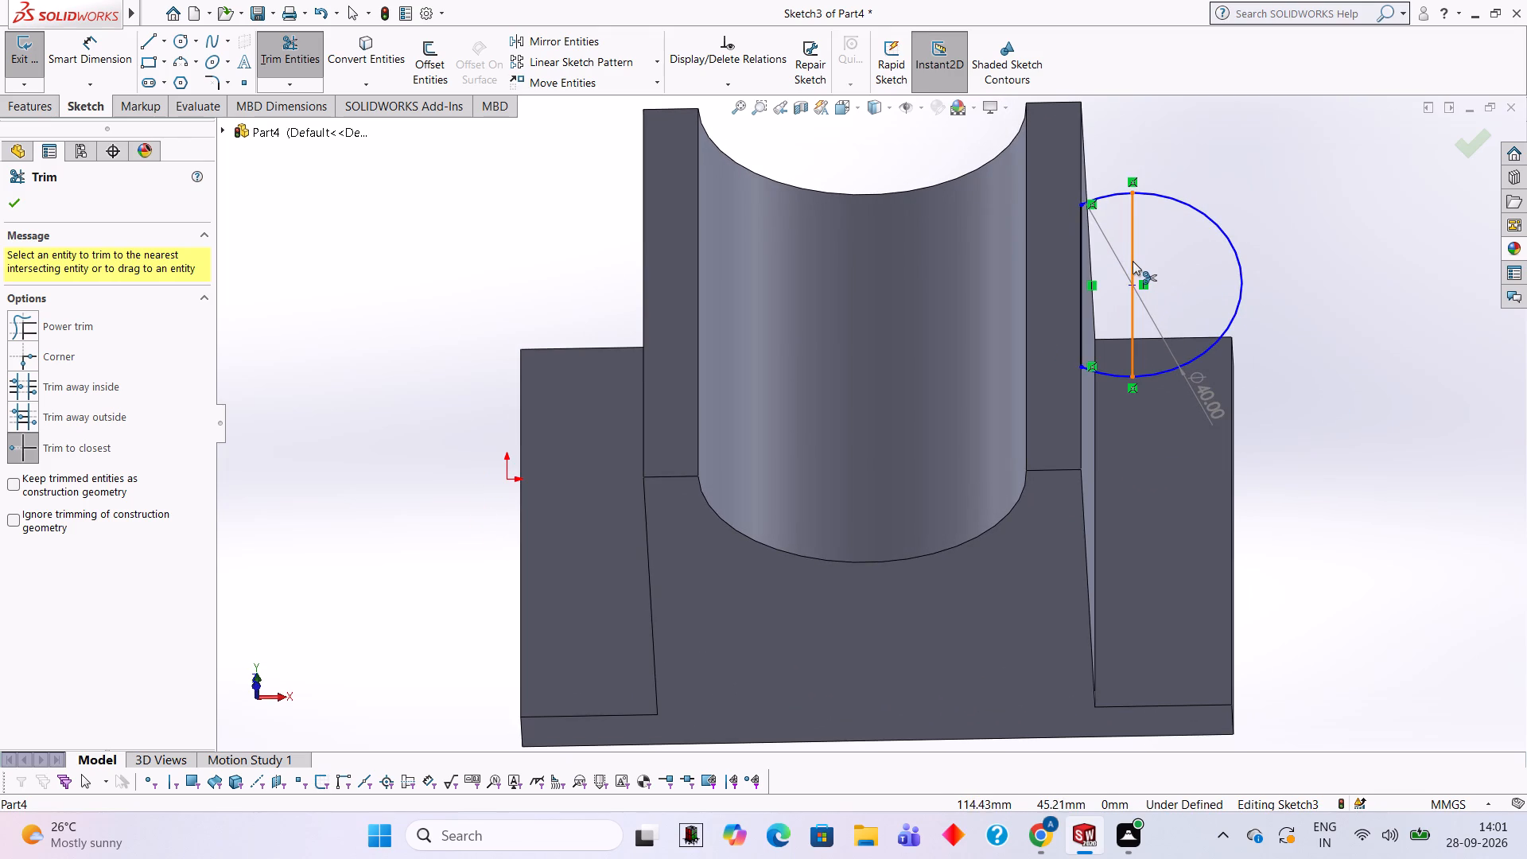
pyautogui.click(1133, 261)
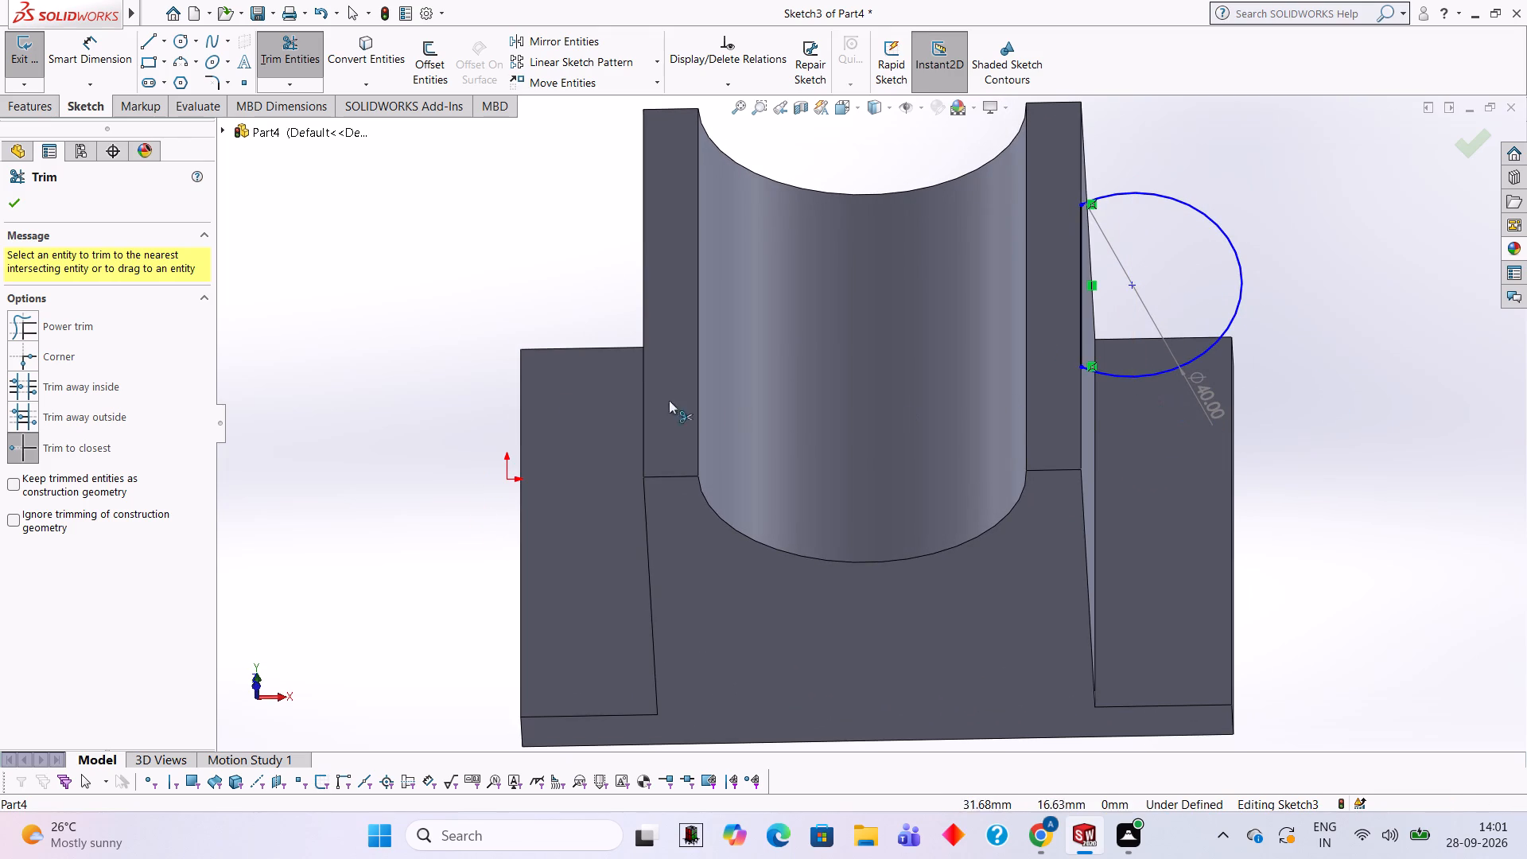
# Extrude the rounded side profile as a blind boss 90 mm deep in the reversed direction, towards the plate, merging the result.
pyautogui.click(33, 110)
pyautogui.click(41, 64)
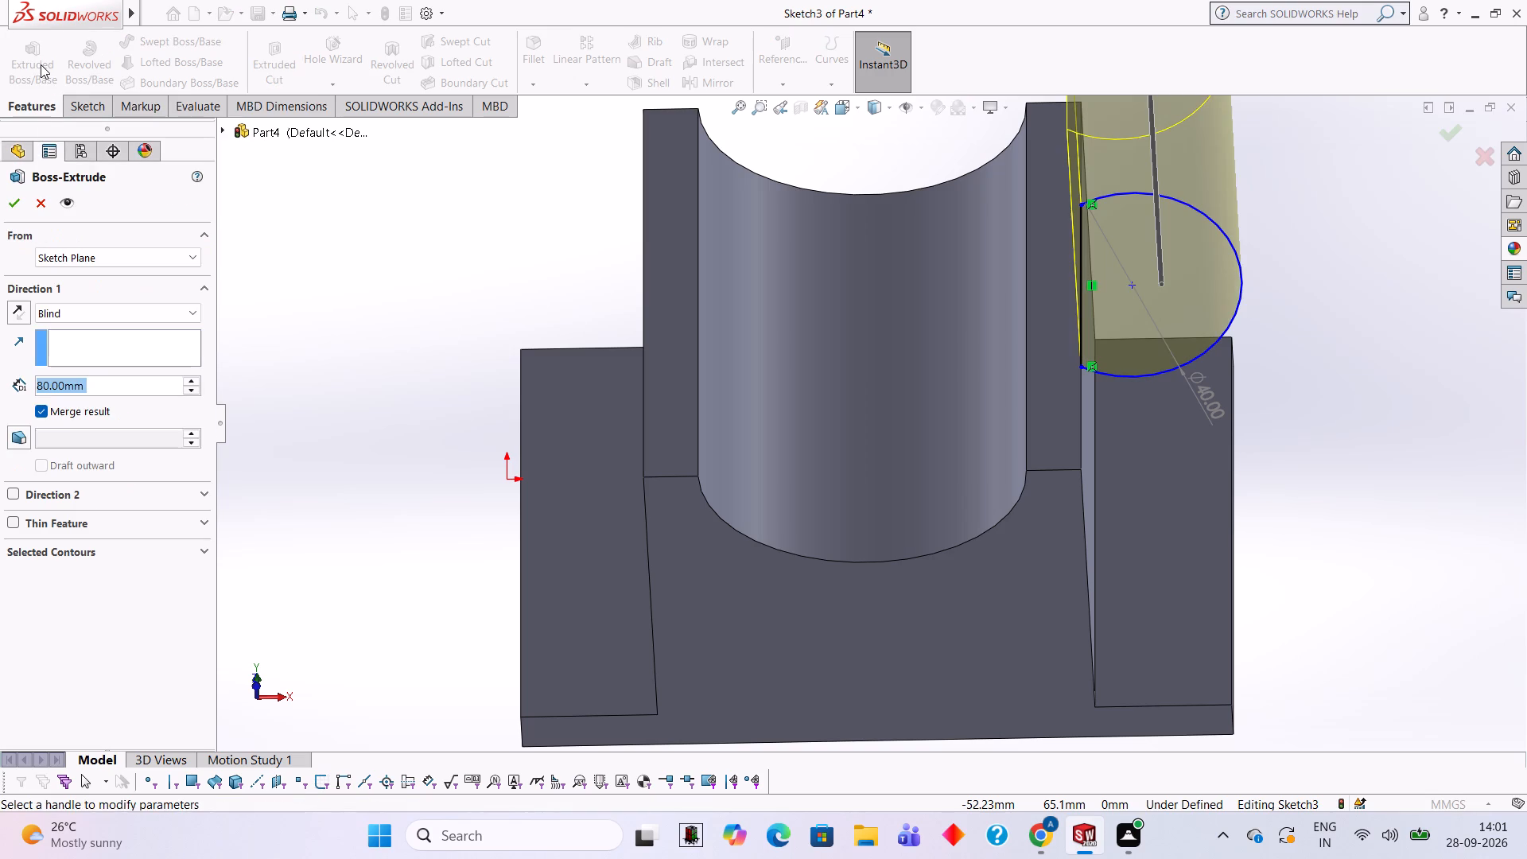
pyautogui.click(15, 311)
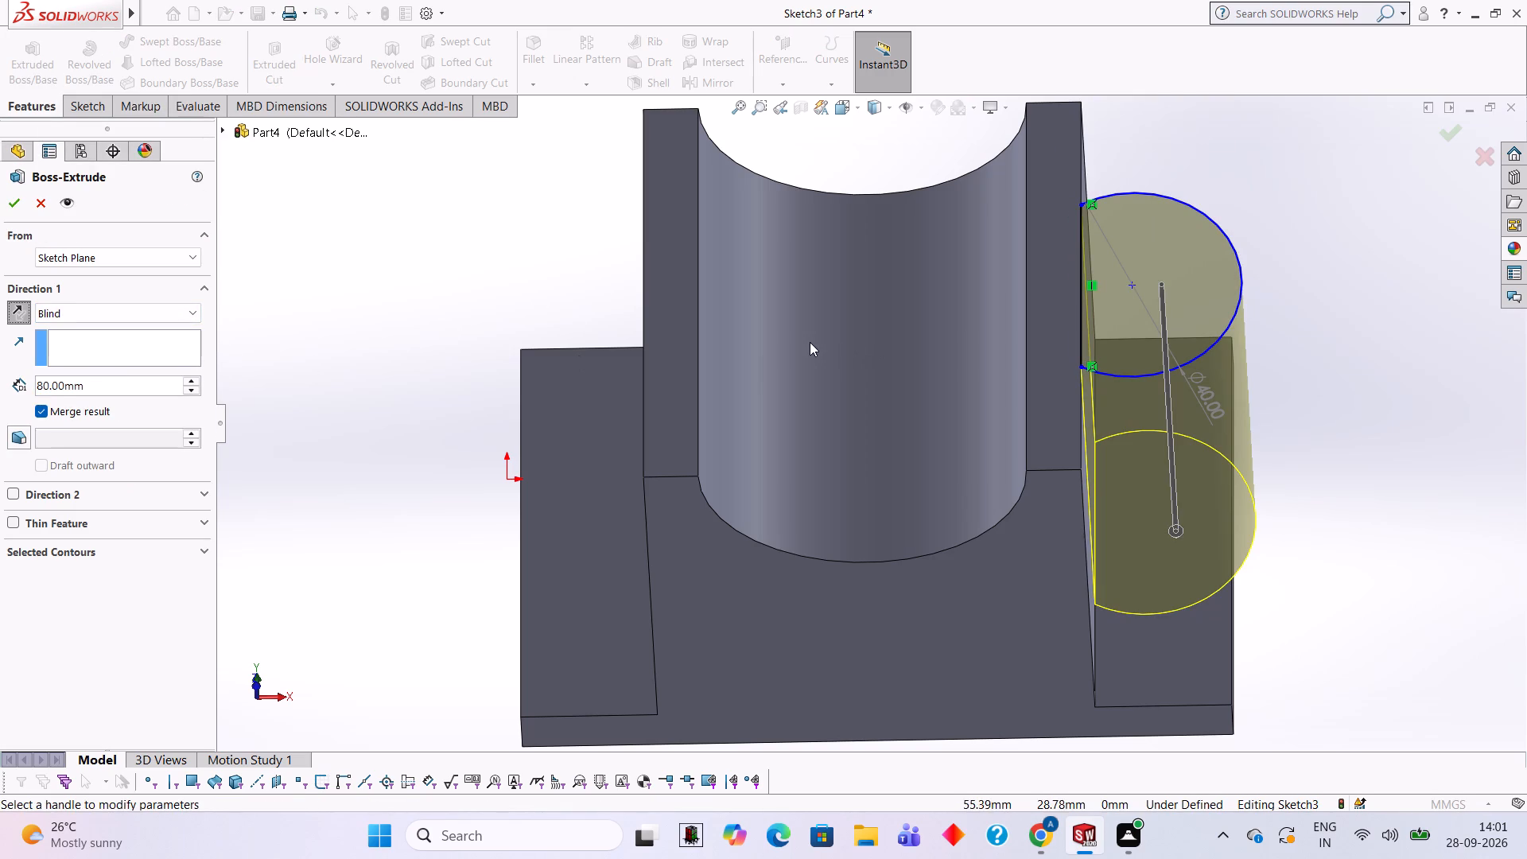
pyautogui.scroll(1, 1240, 264)
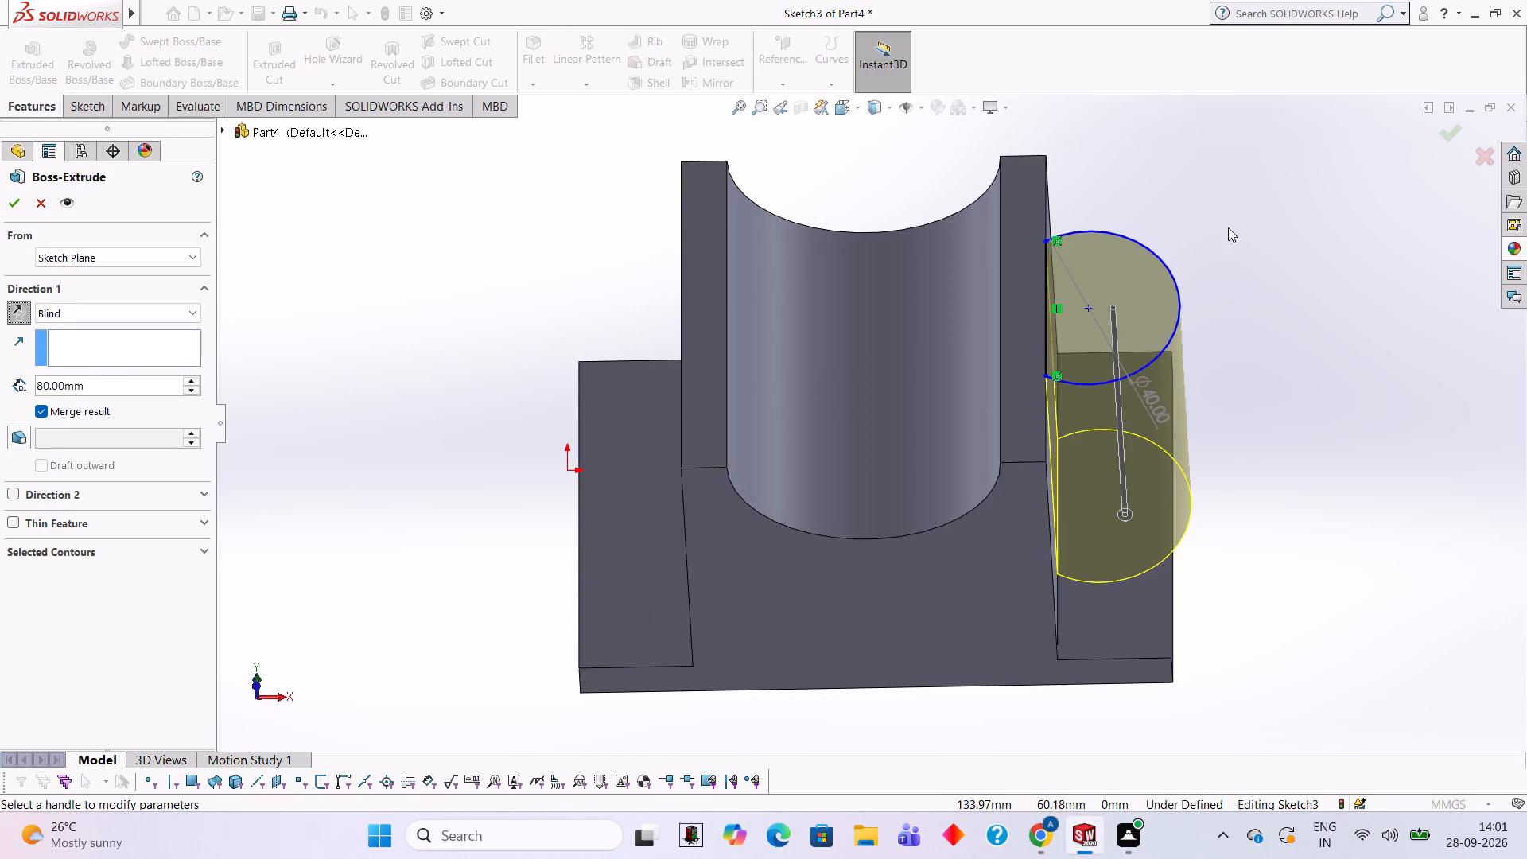
pyautogui.scroll(-1, 1276, 227)
pyautogui.scroll(-1, 1266, 328)
pyautogui.scroll(1, 1279, 365)
pyautogui.moveTo(1280, 365); pyautogui.dragTo(1177, 363, button='middle')
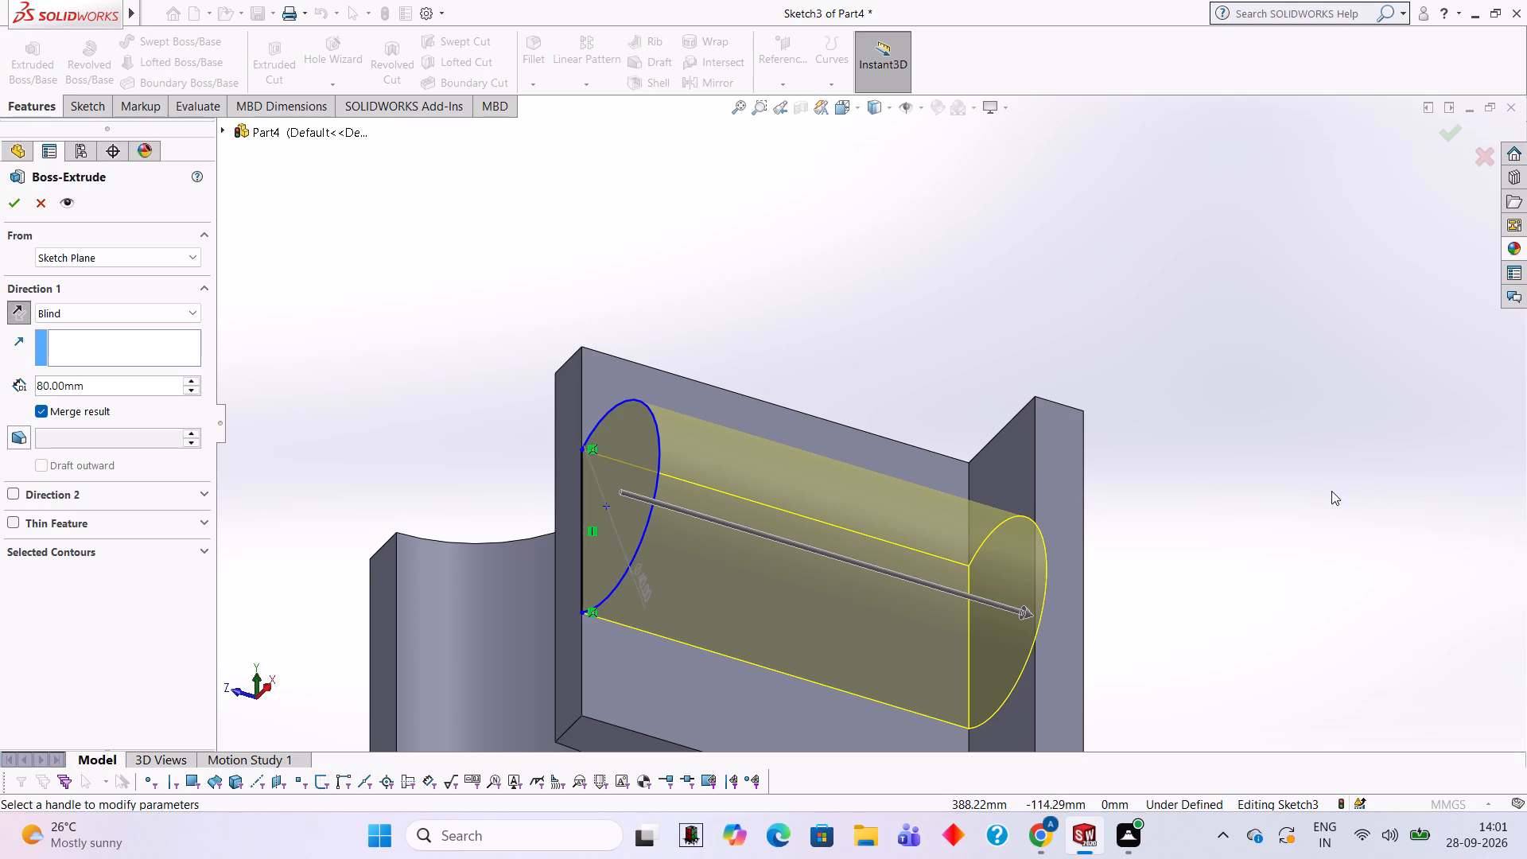
pyautogui.click(122, 390)
pyautogui.press('BackSpace')
pyautogui.press('BackSpace')
pyautogui.press('BackSpace')
pyautogui.press('BackSpace')
pyautogui.press('BackSpace')
pyautogui.press('BackSpace')
pyautogui.press('BackSpace')
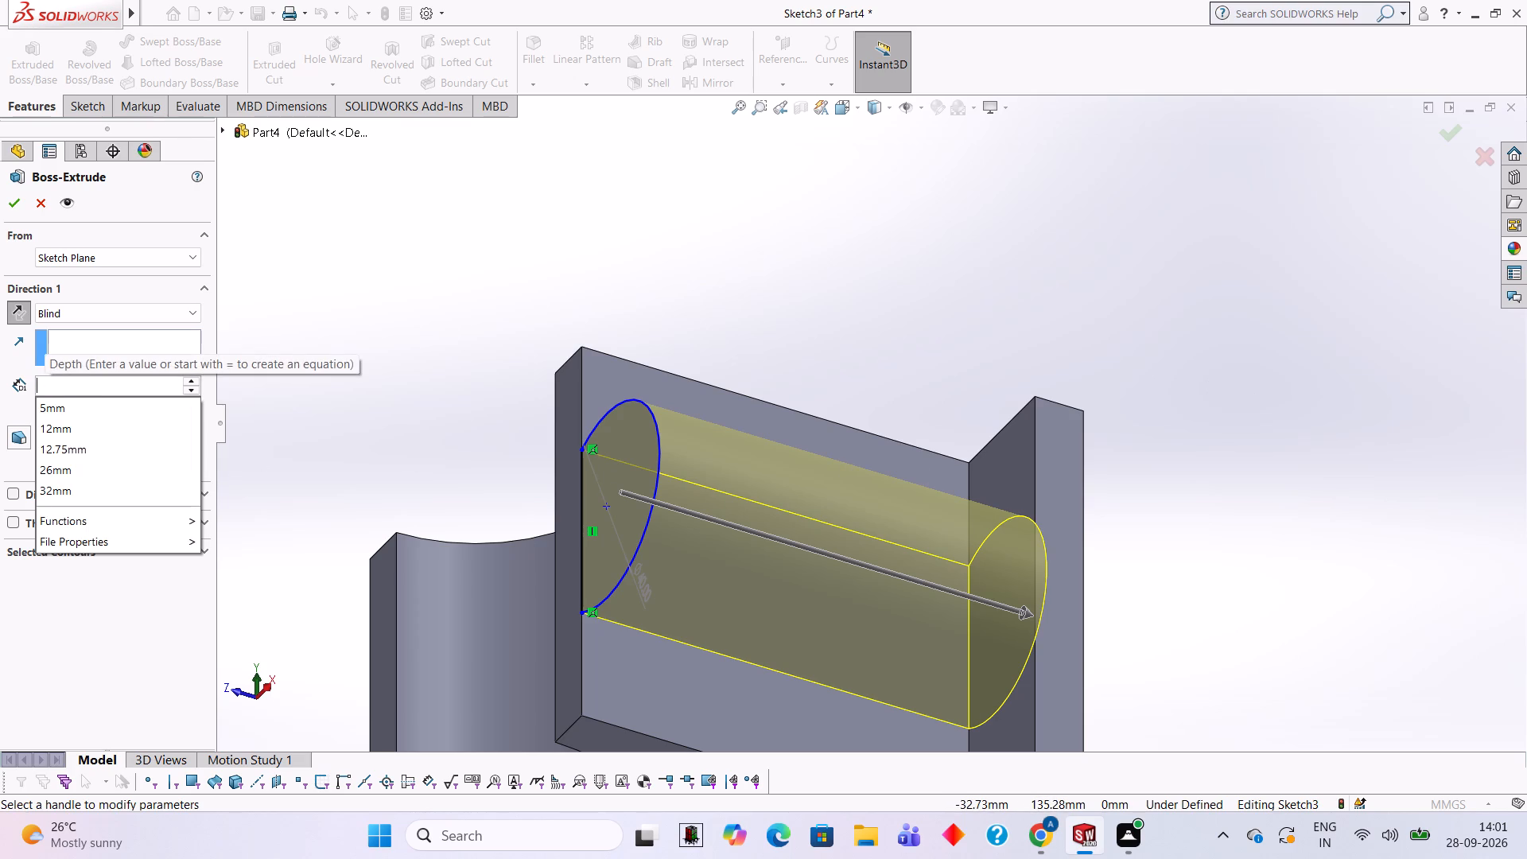
pyautogui.write('90')
pyautogui.press('Return')
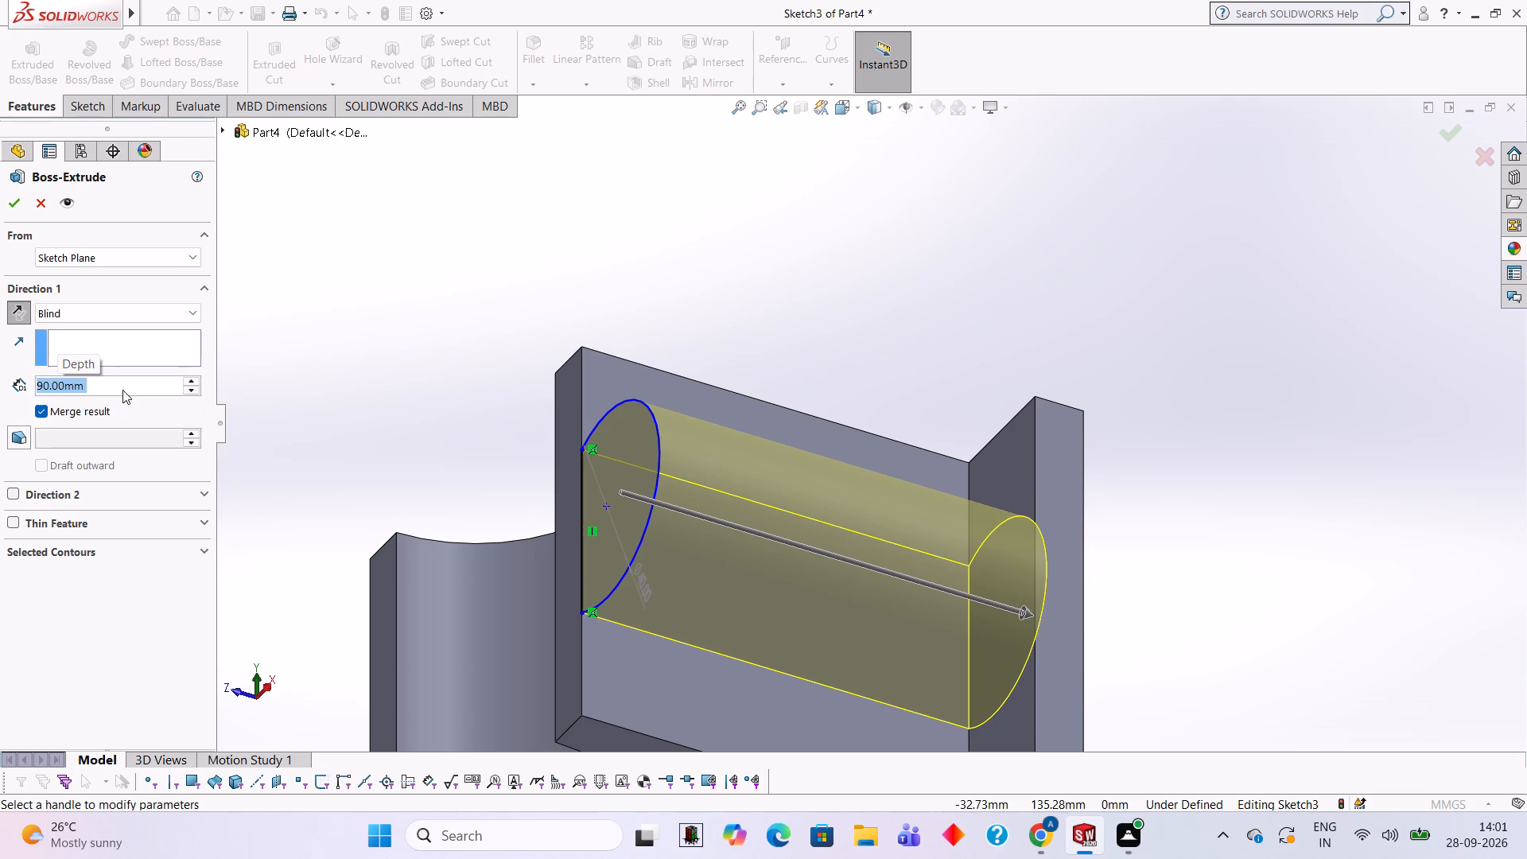
pyautogui.moveTo(1122, 330); pyautogui.dragTo(1072, 329, button='middle')
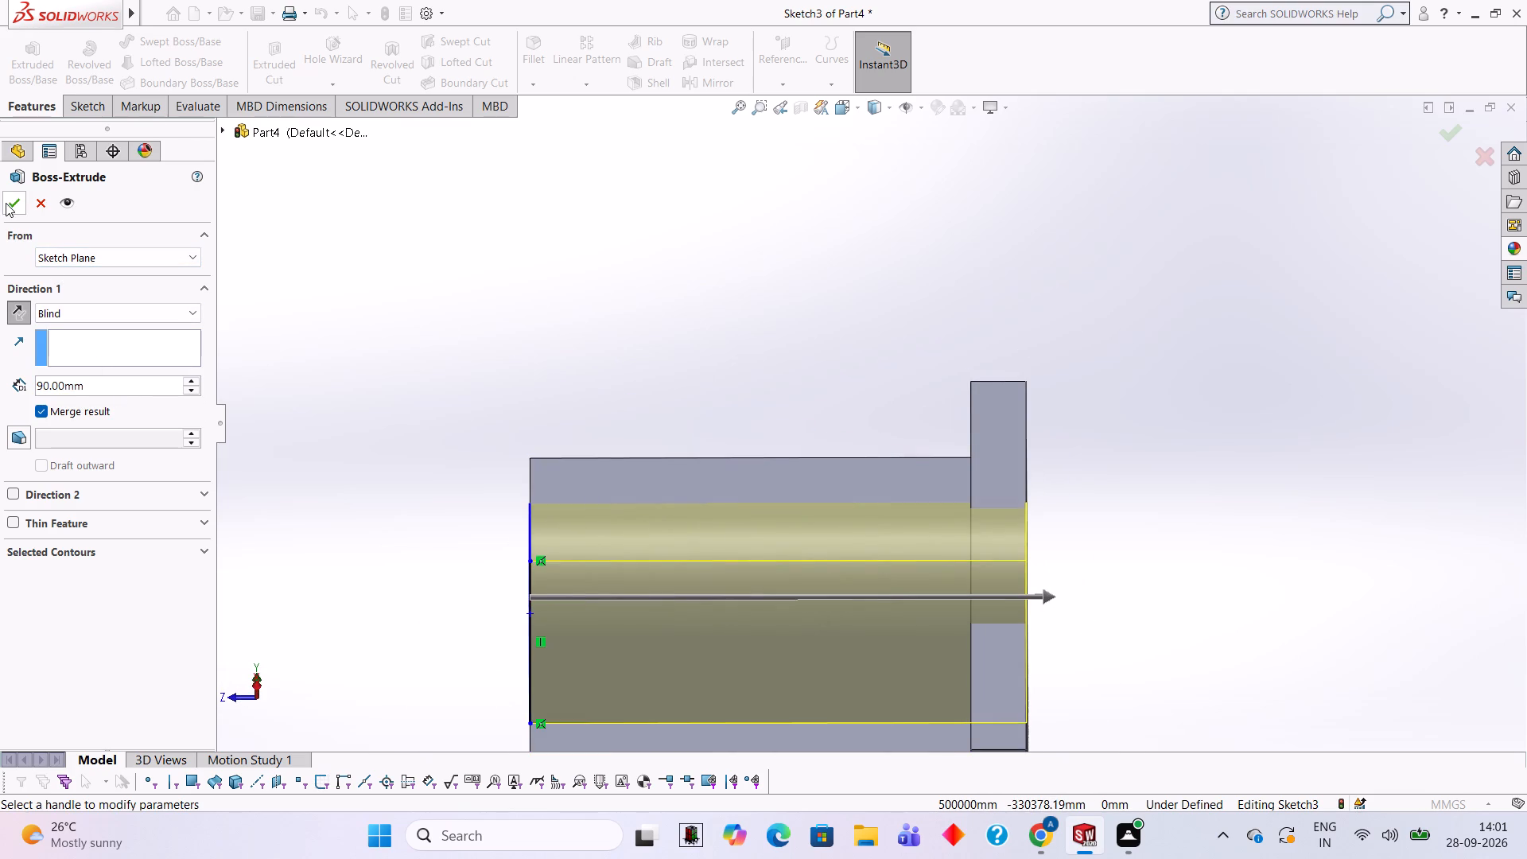
pyautogui.click(6, 203)
pyautogui.click(647, 307)
# Examine the new rounded side boss and the rest of the part from several angles.
pyautogui.moveTo(672, 319); pyautogui.dragTo(802, 371, button='middle')
pyautogui.scroll(2, 805, 362)
pyautogui.moveTo(1009, 386); pyautogui.dragTo(1026, 371, button='middle')
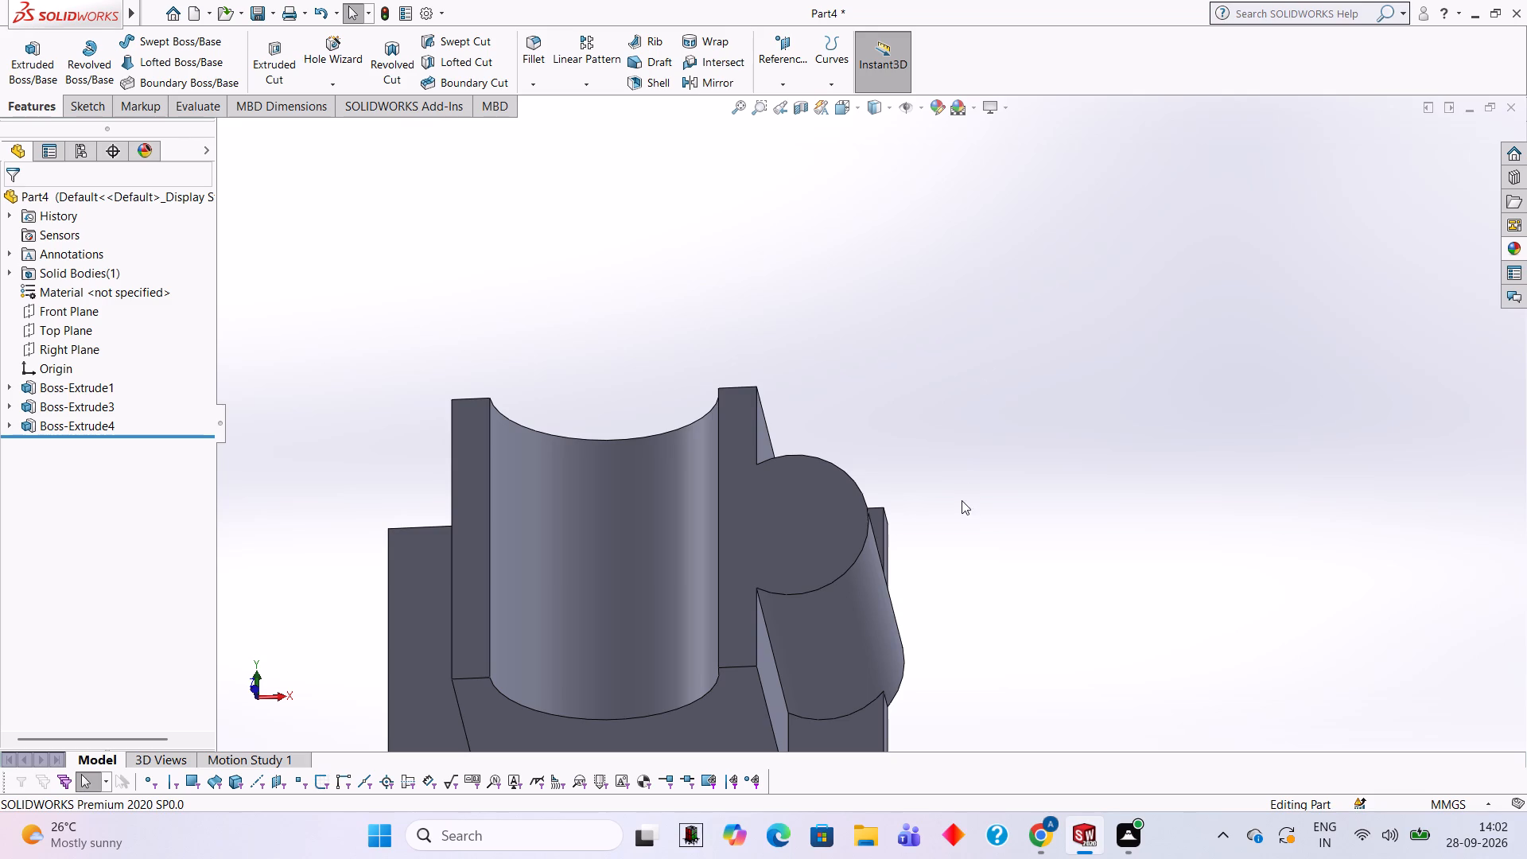
pyautogui.scroll(2, 931, 519)
pyautogui.scroll(-2, 934, 451)
pyautogui.scroll(2, 930, 463)
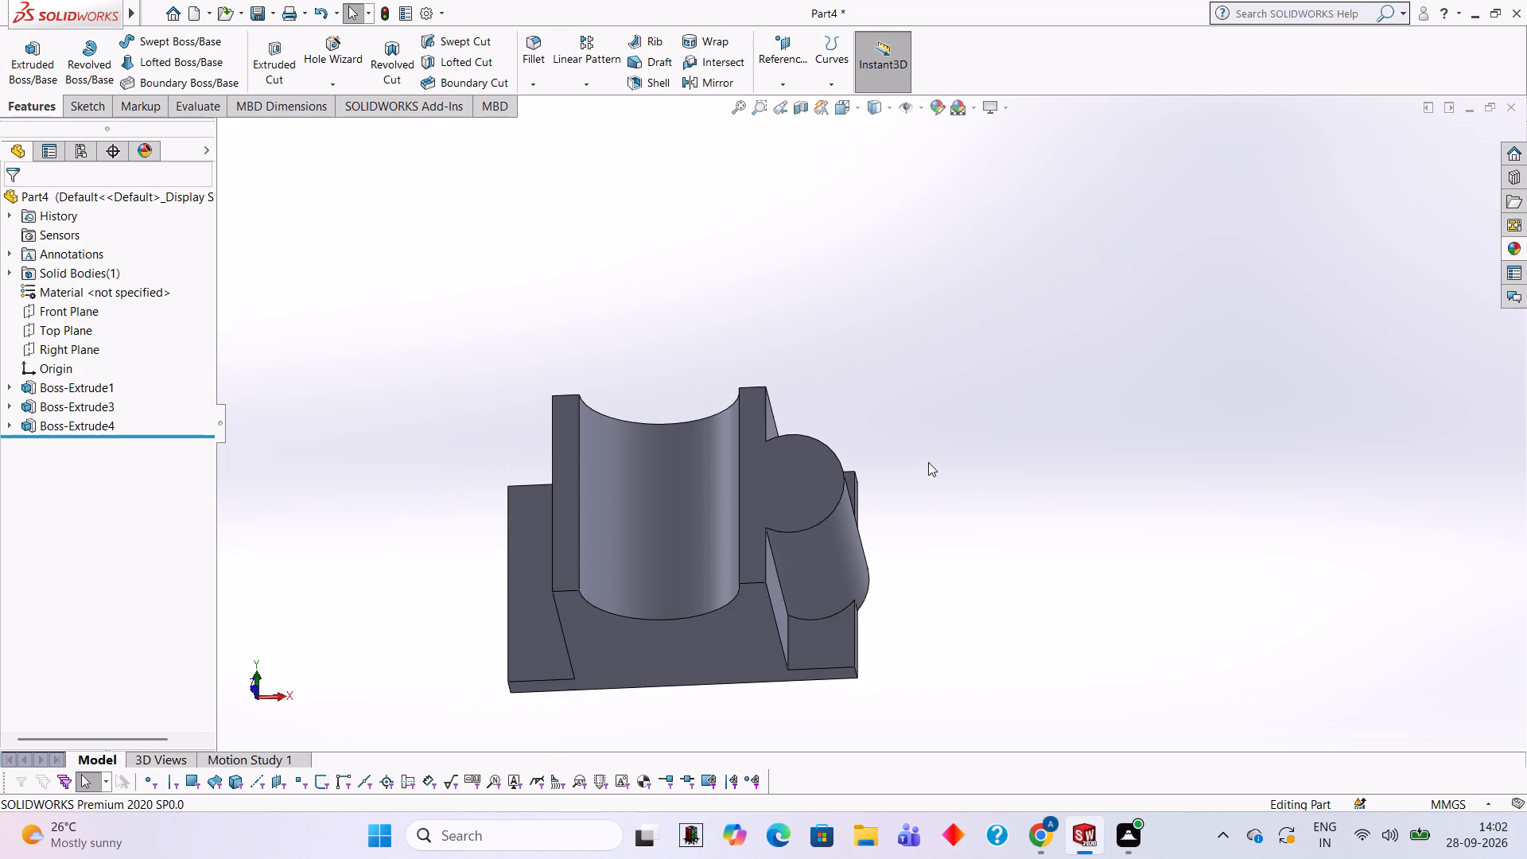
pyautogui.moveTo(924, 456); pyautogui.dragTo(787, 333, button='middle')
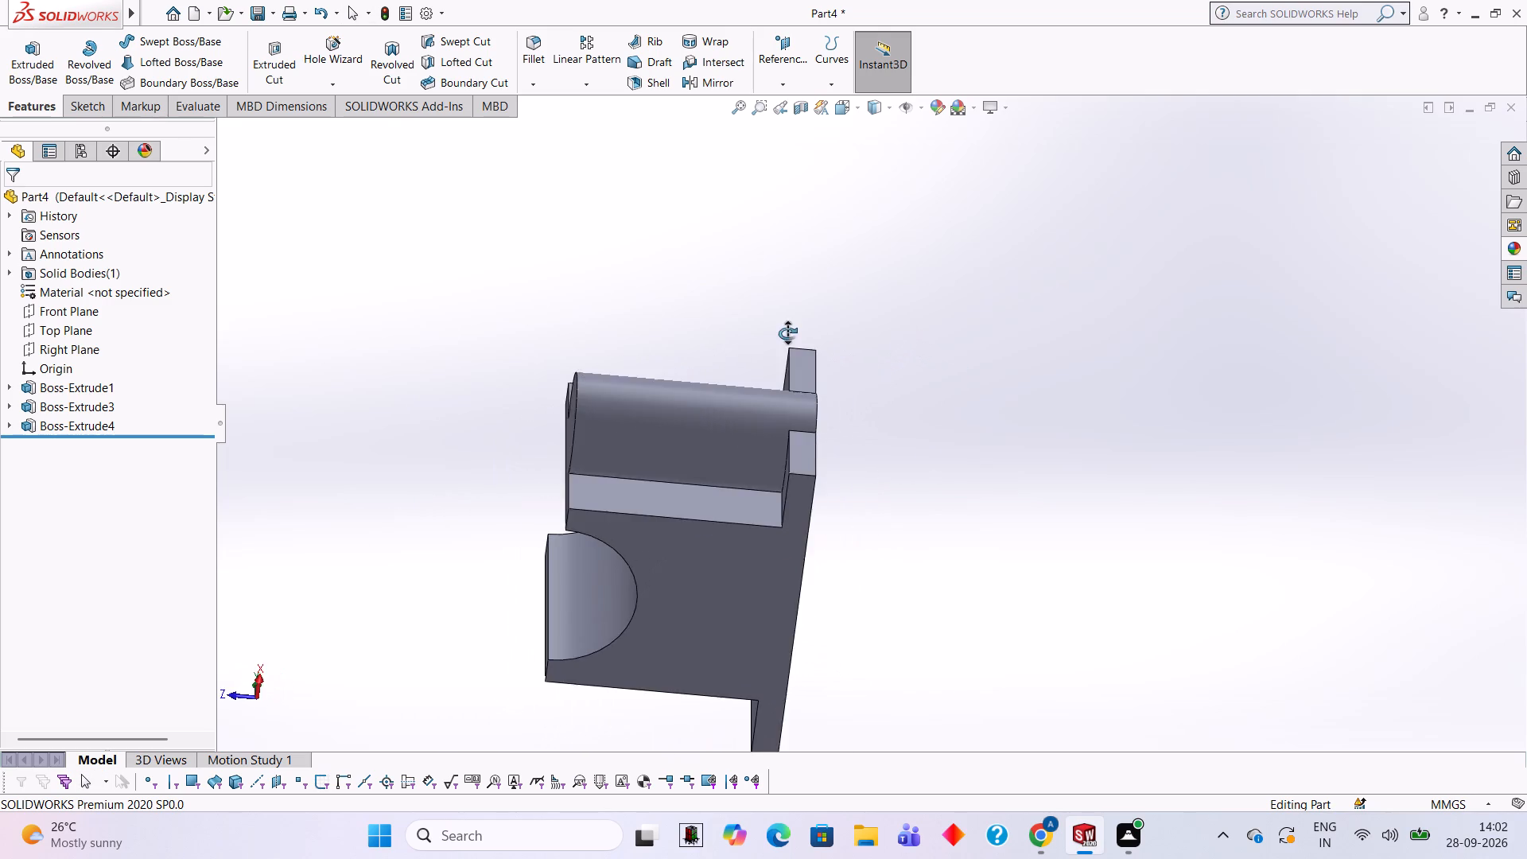
pyautogui.moveTo(787, 333); pyautogui.dragTo(927, 501, button='middle')
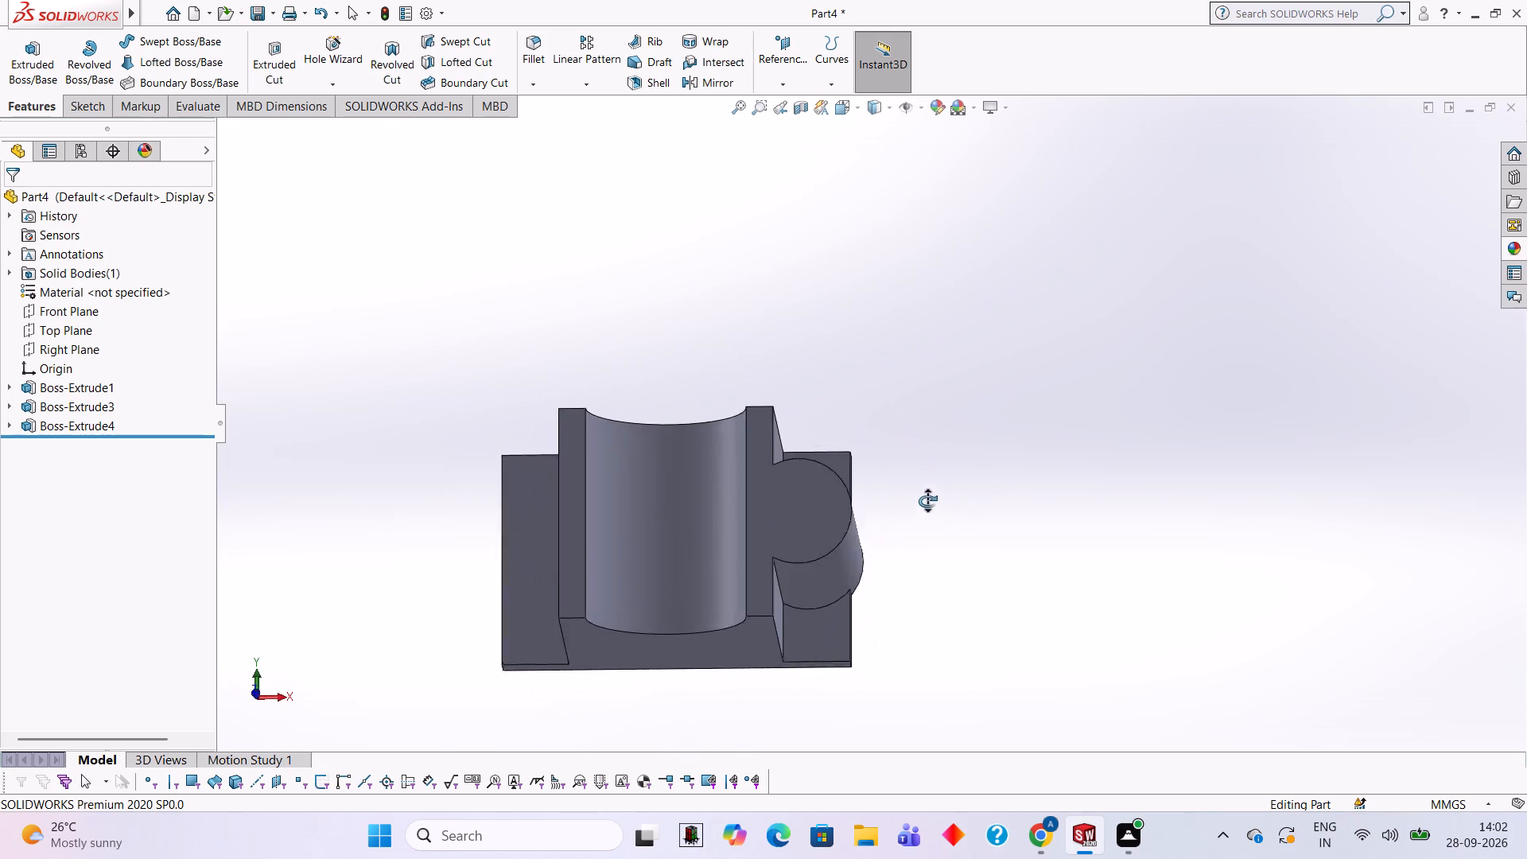
pyautogui.moveTo(927, 501); pyautogui.dragTo(947, 432, button='middle')
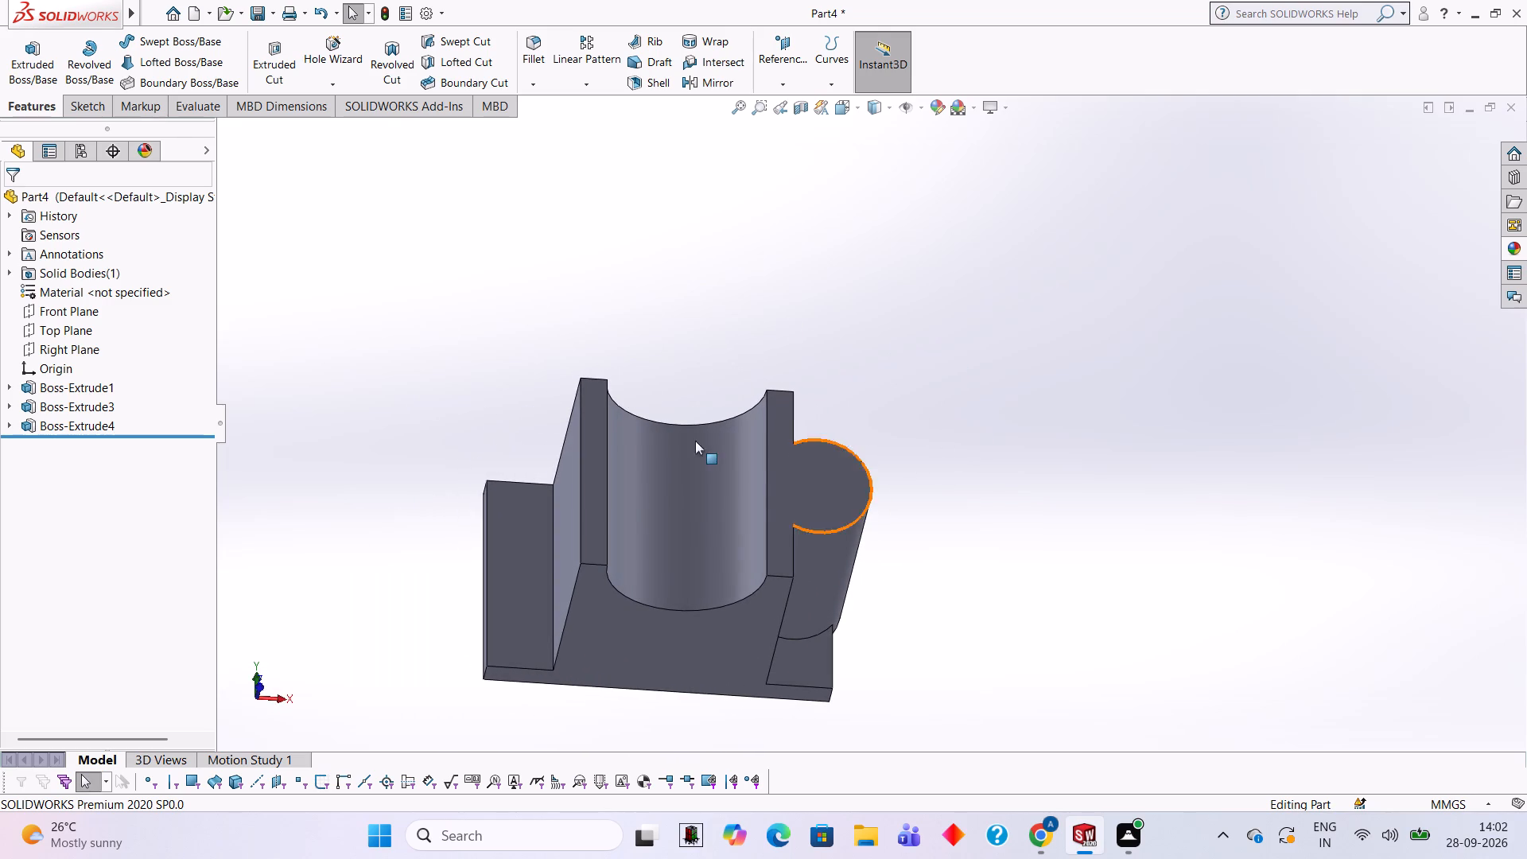
# On the block's left front face, sketch a 50 mm line leftward from the top edge's midpoint and a vertical line down to the bottom edge.
pyautogui.click(589, 499)
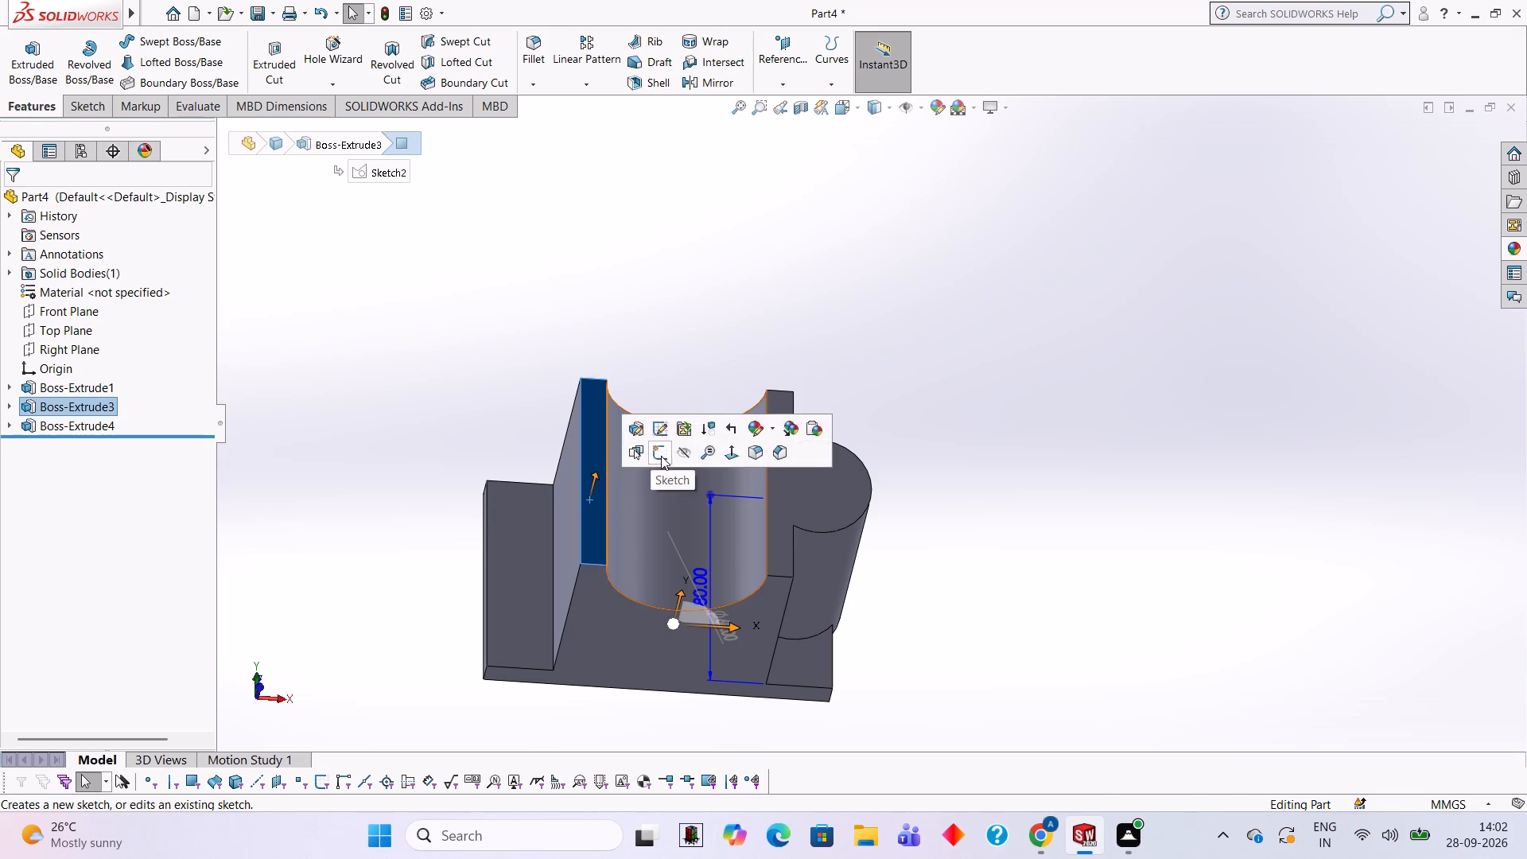
pyautogui.click(661, 456)
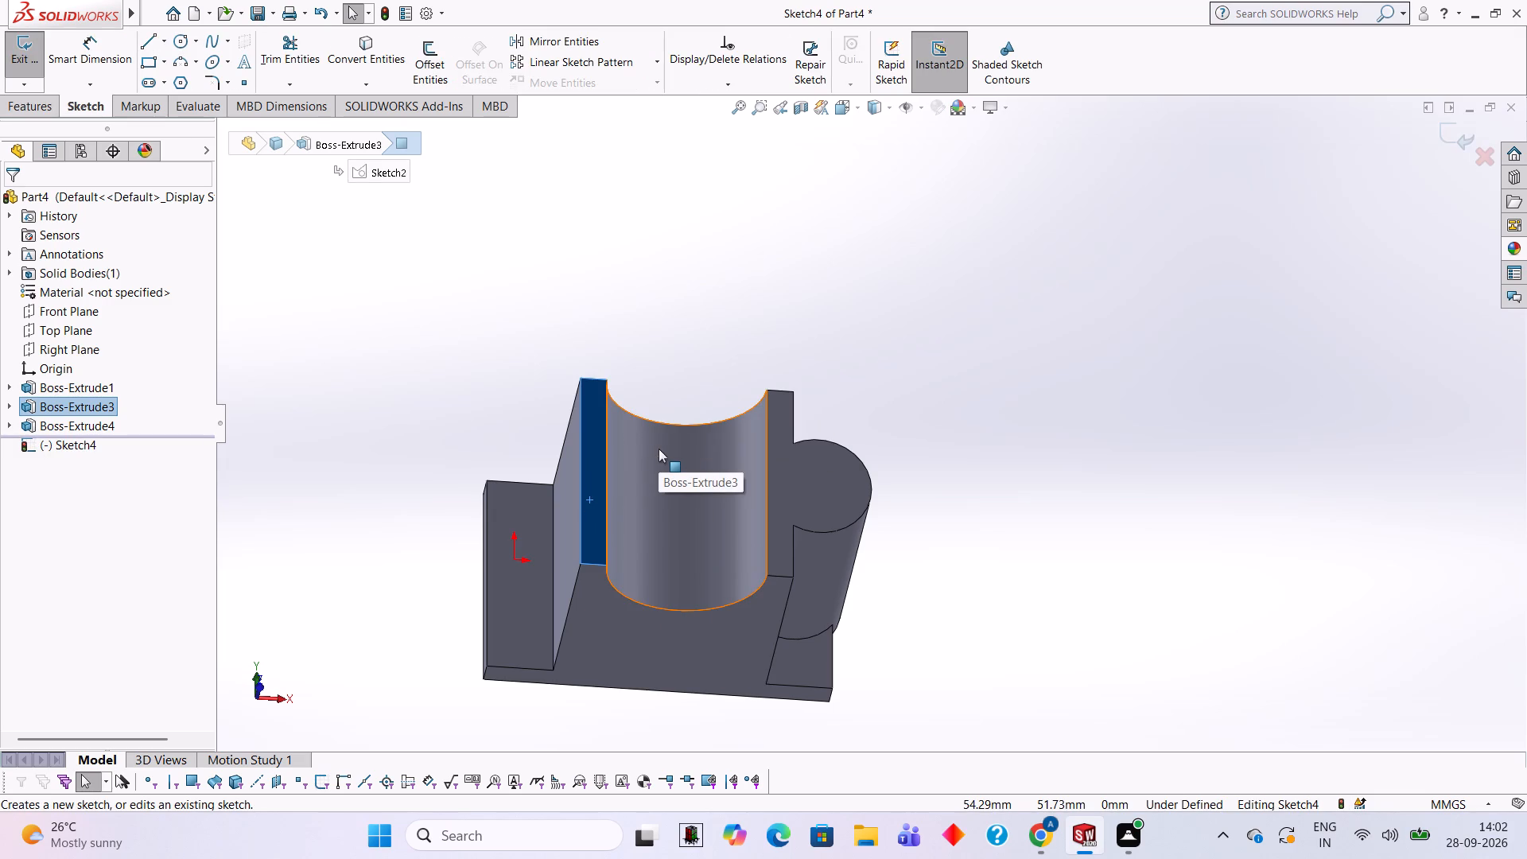
pyautogui.hotkey('ctrl', '8')
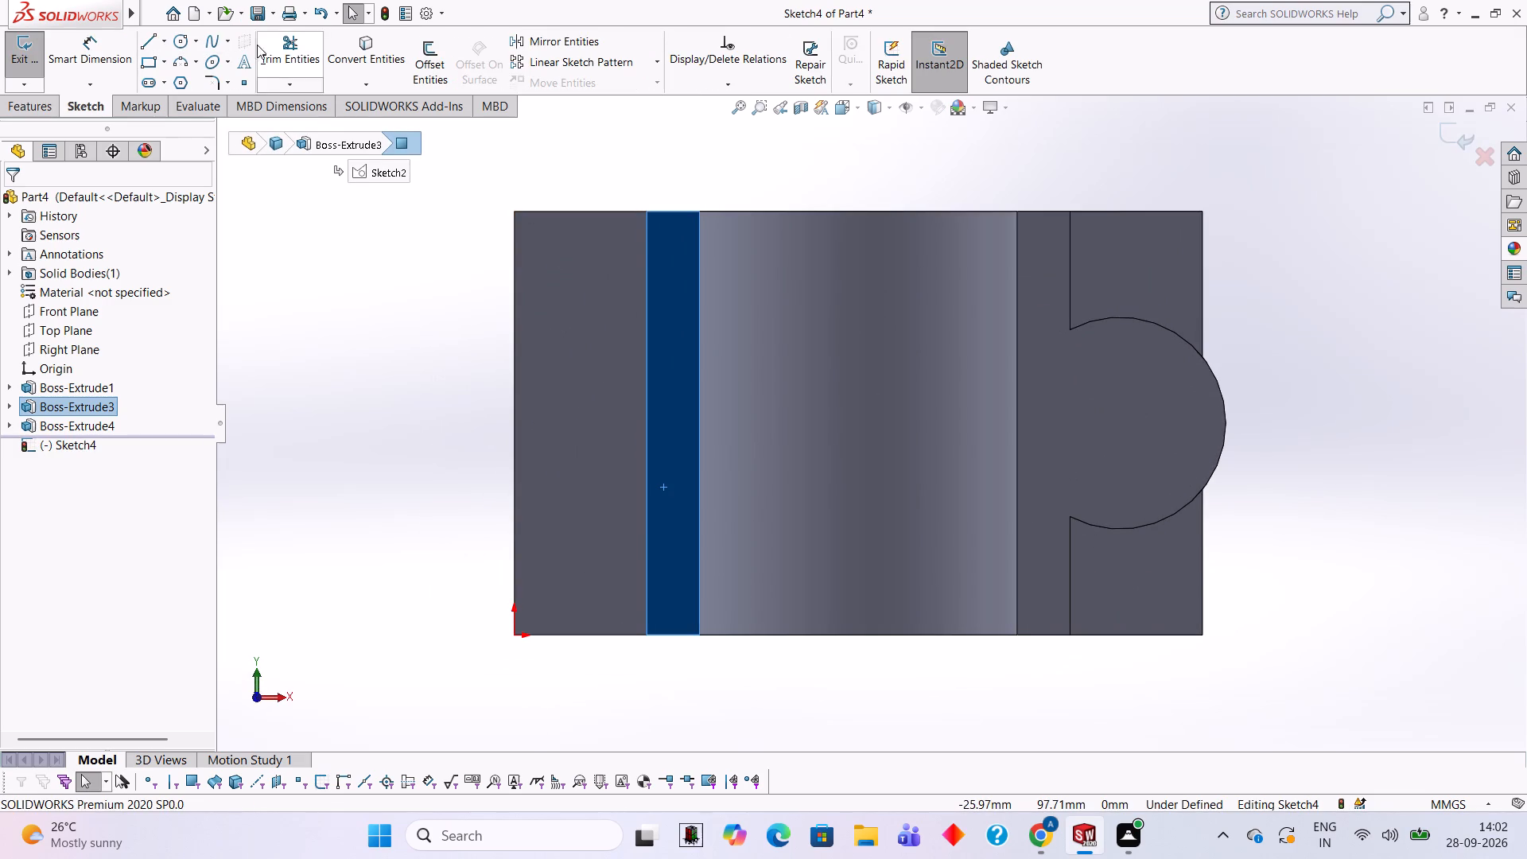
pyautogui.click(149, 42)
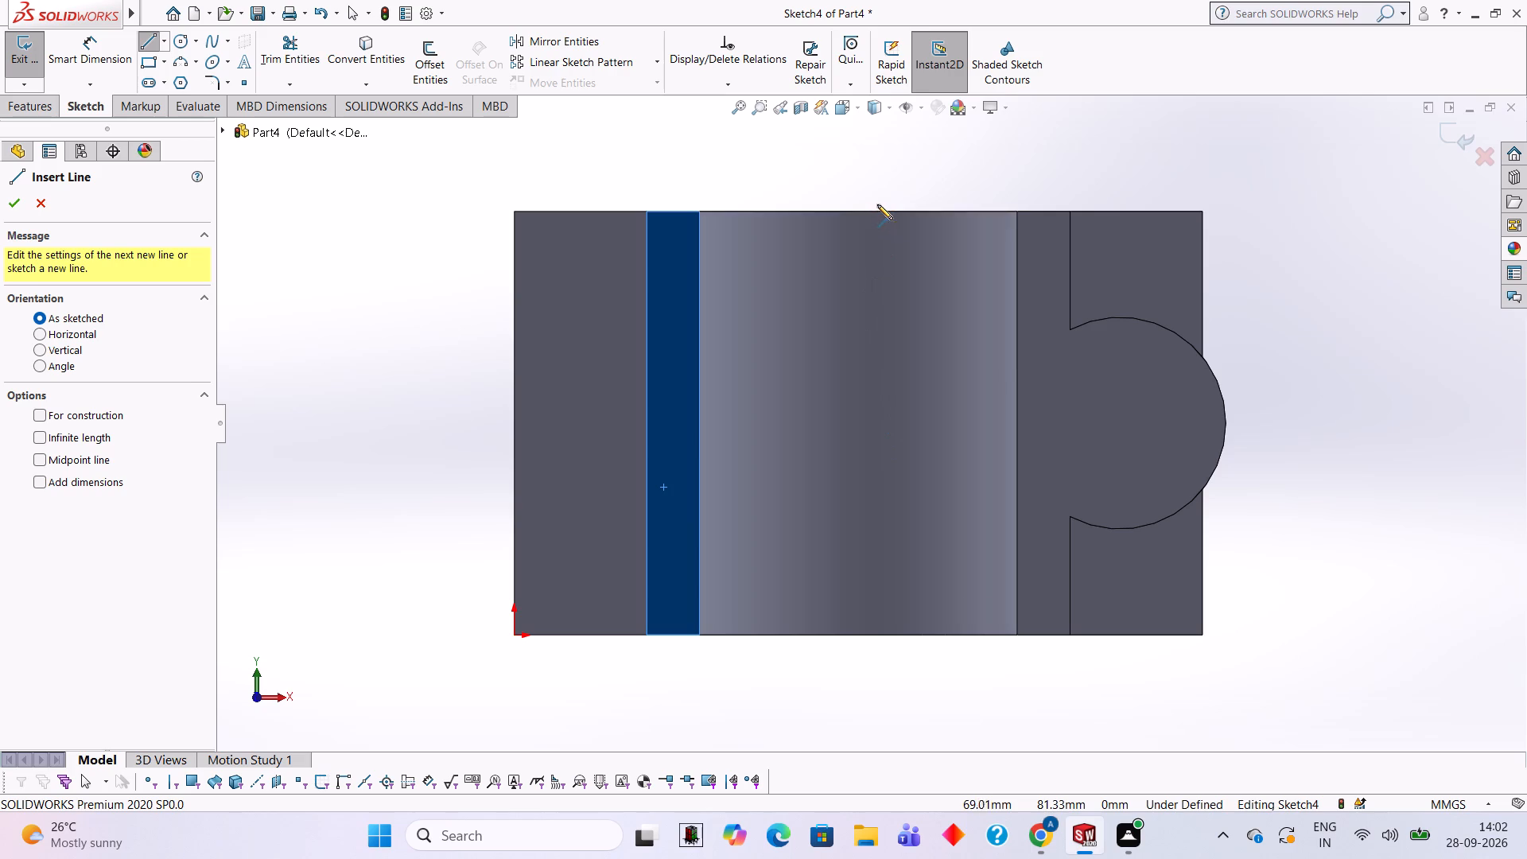
pyautogui.click(857, 211)
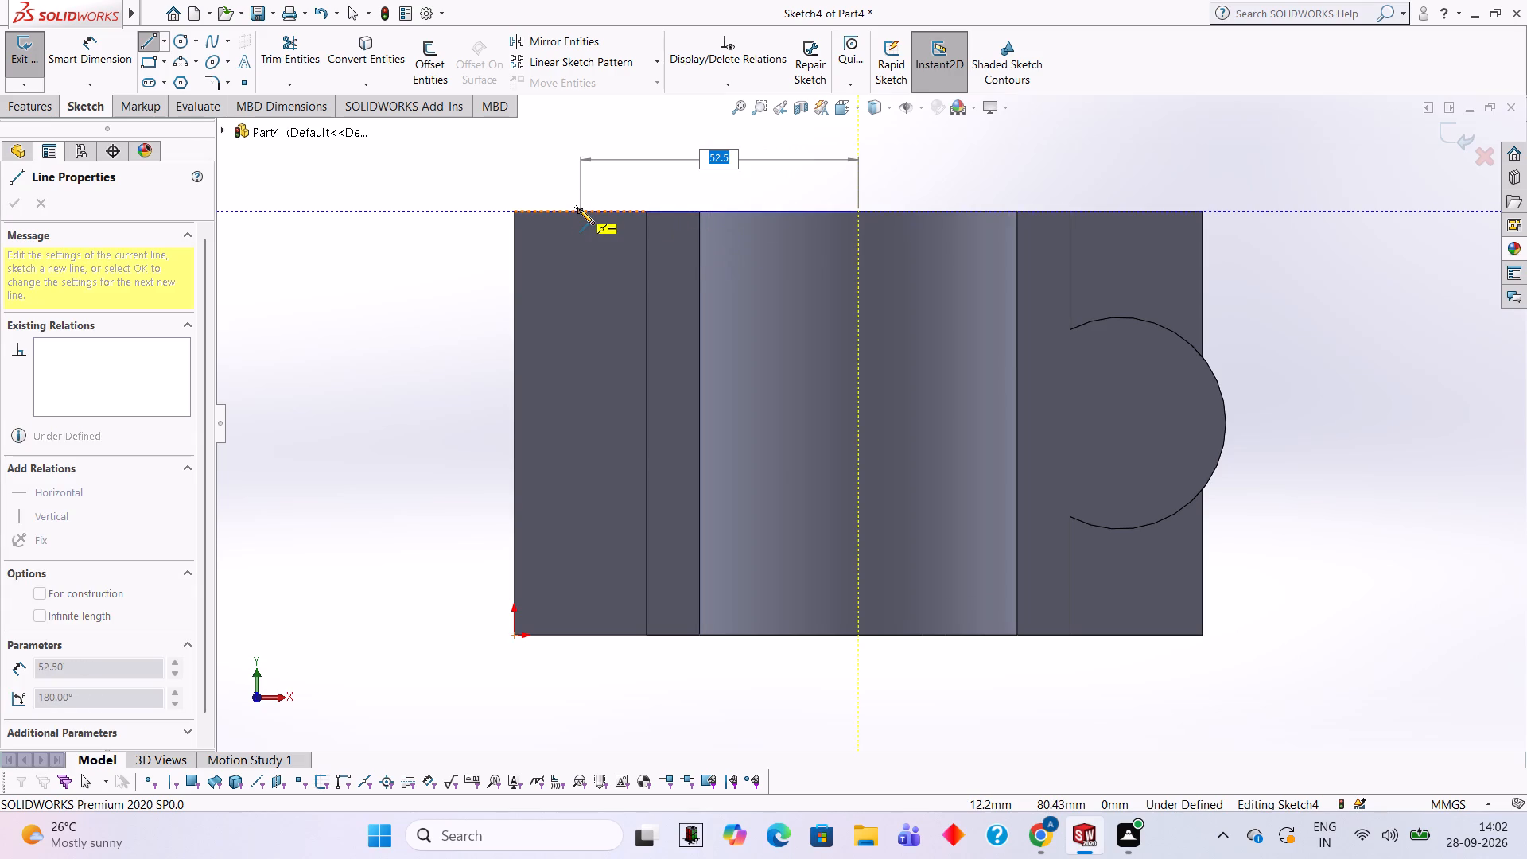
pyautogui.write('50')
pyautogui.press('Return')
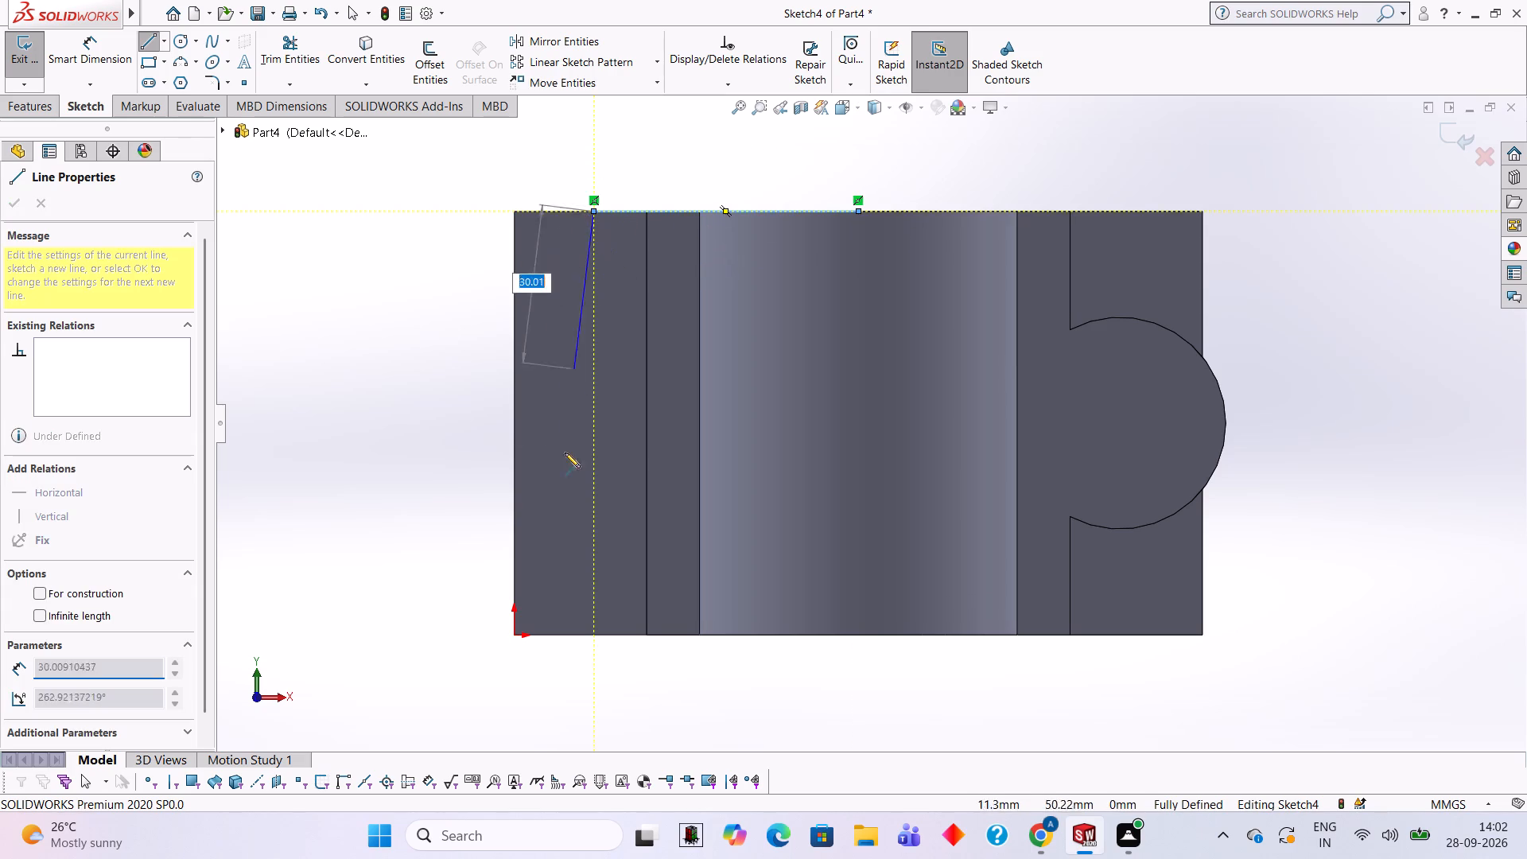
pyautogui.click(593, 636)
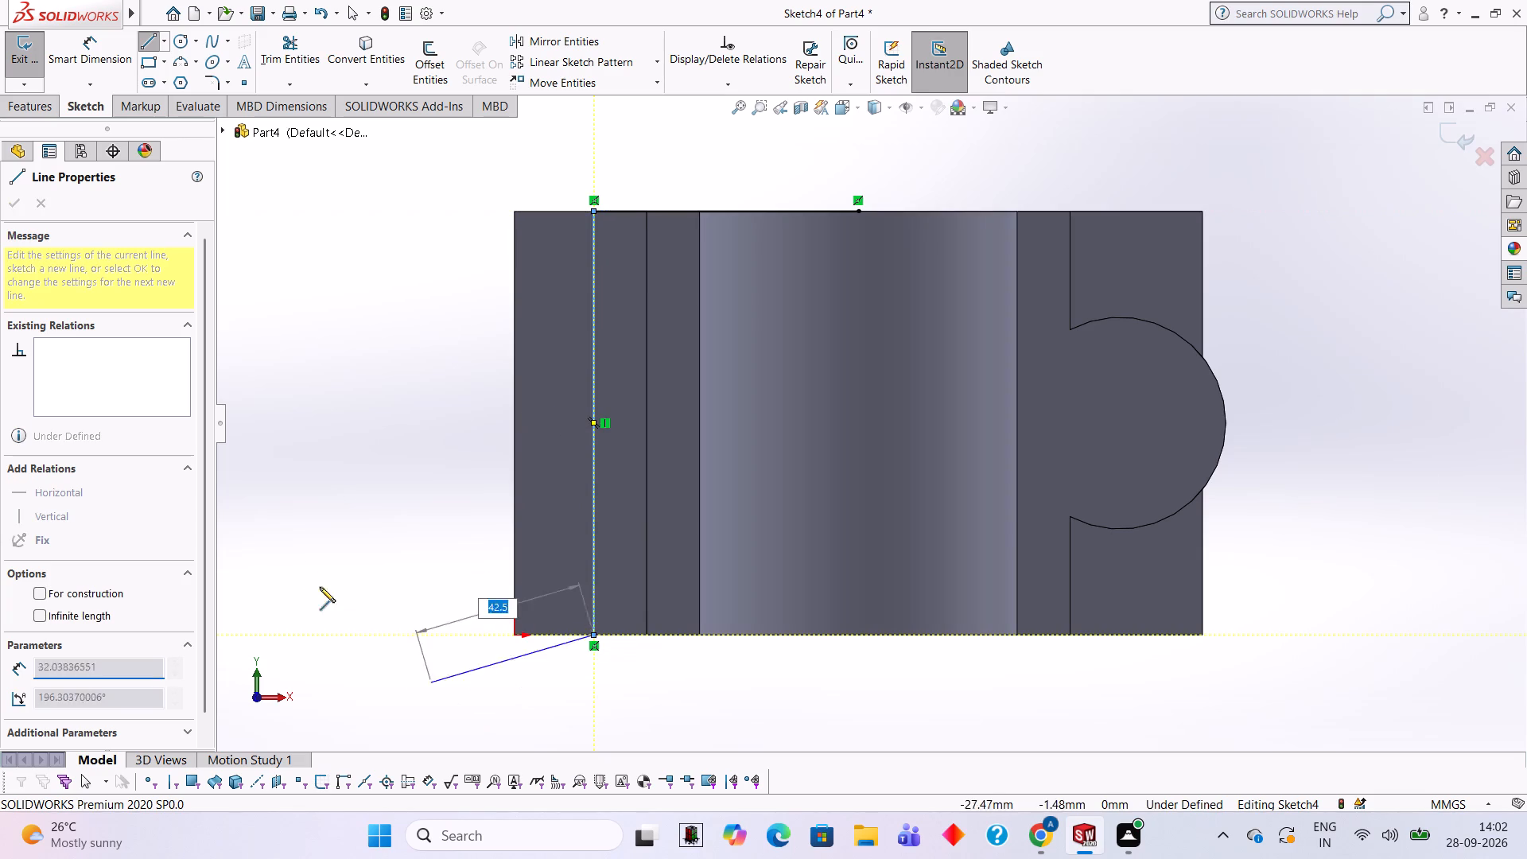
pyautogui.press('Escape')
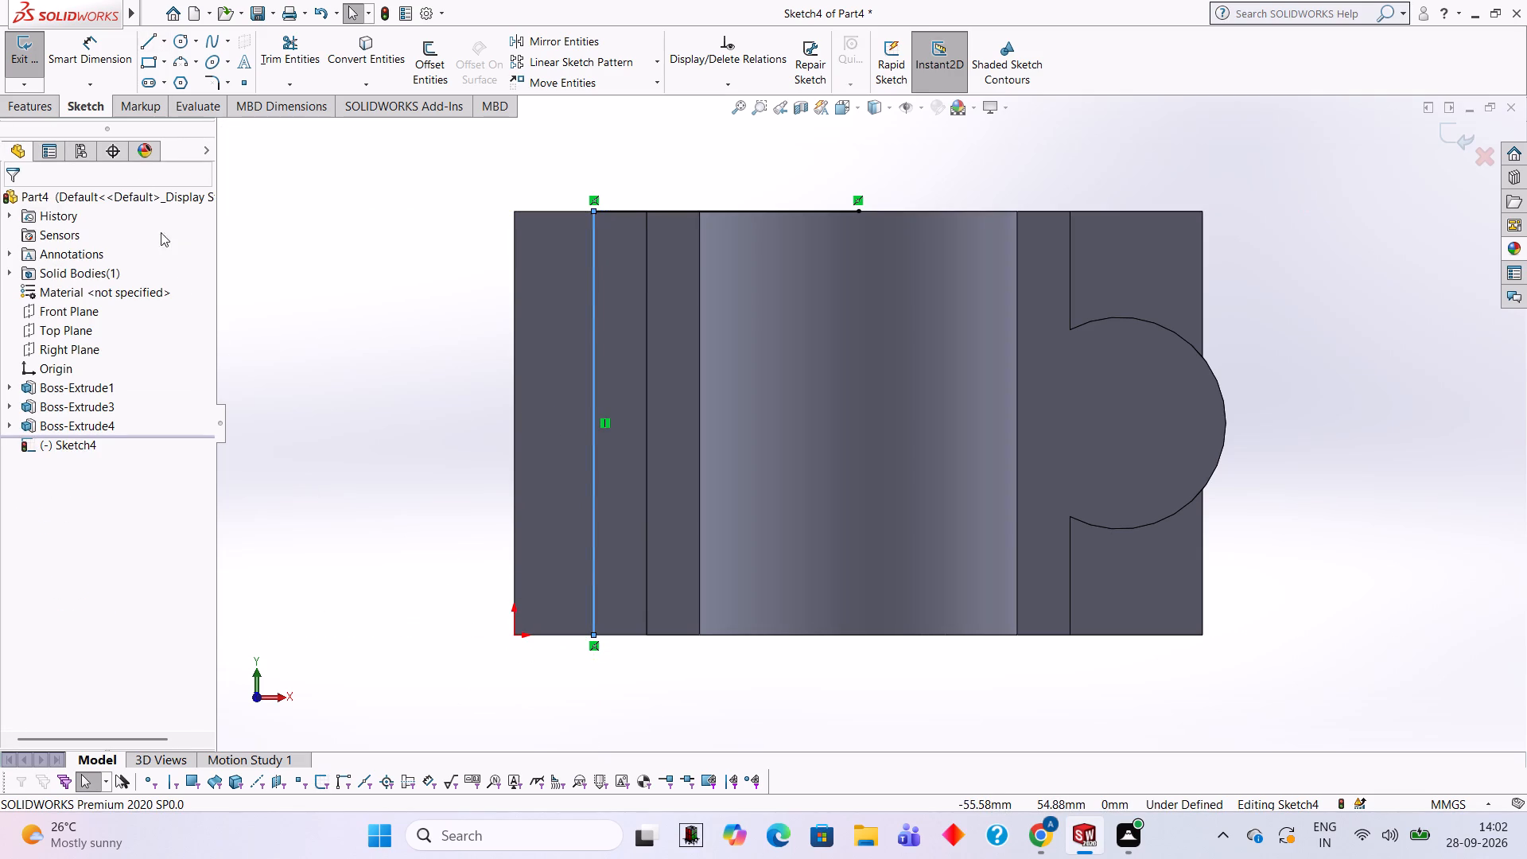
# Draw a 40 mm diameter circle centred on the midpoint of the vertical line.
pyautogui.click(175, 41)
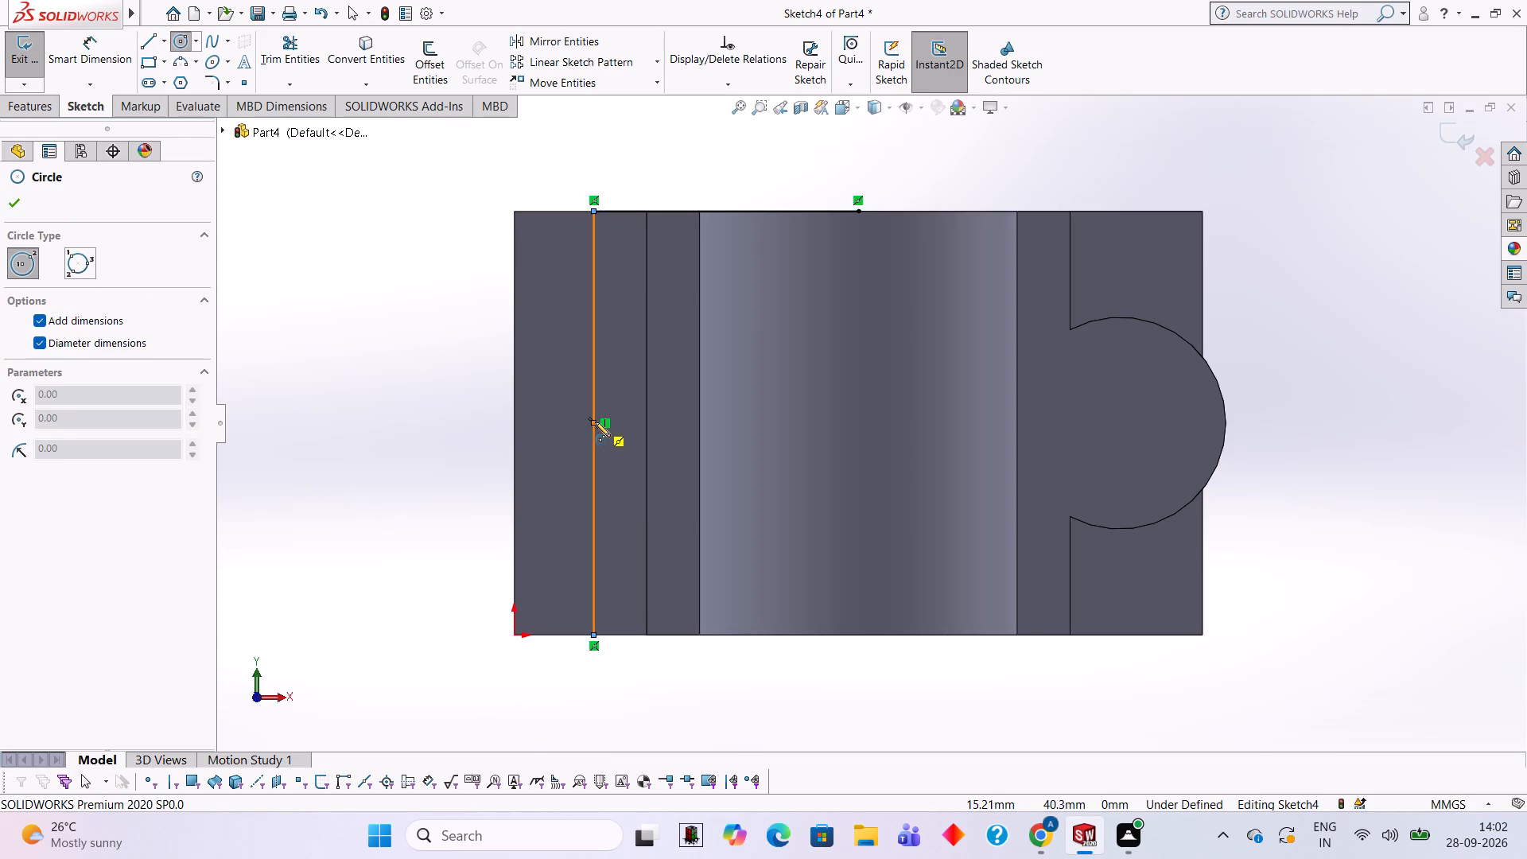
pyautogui.click(592, 422)
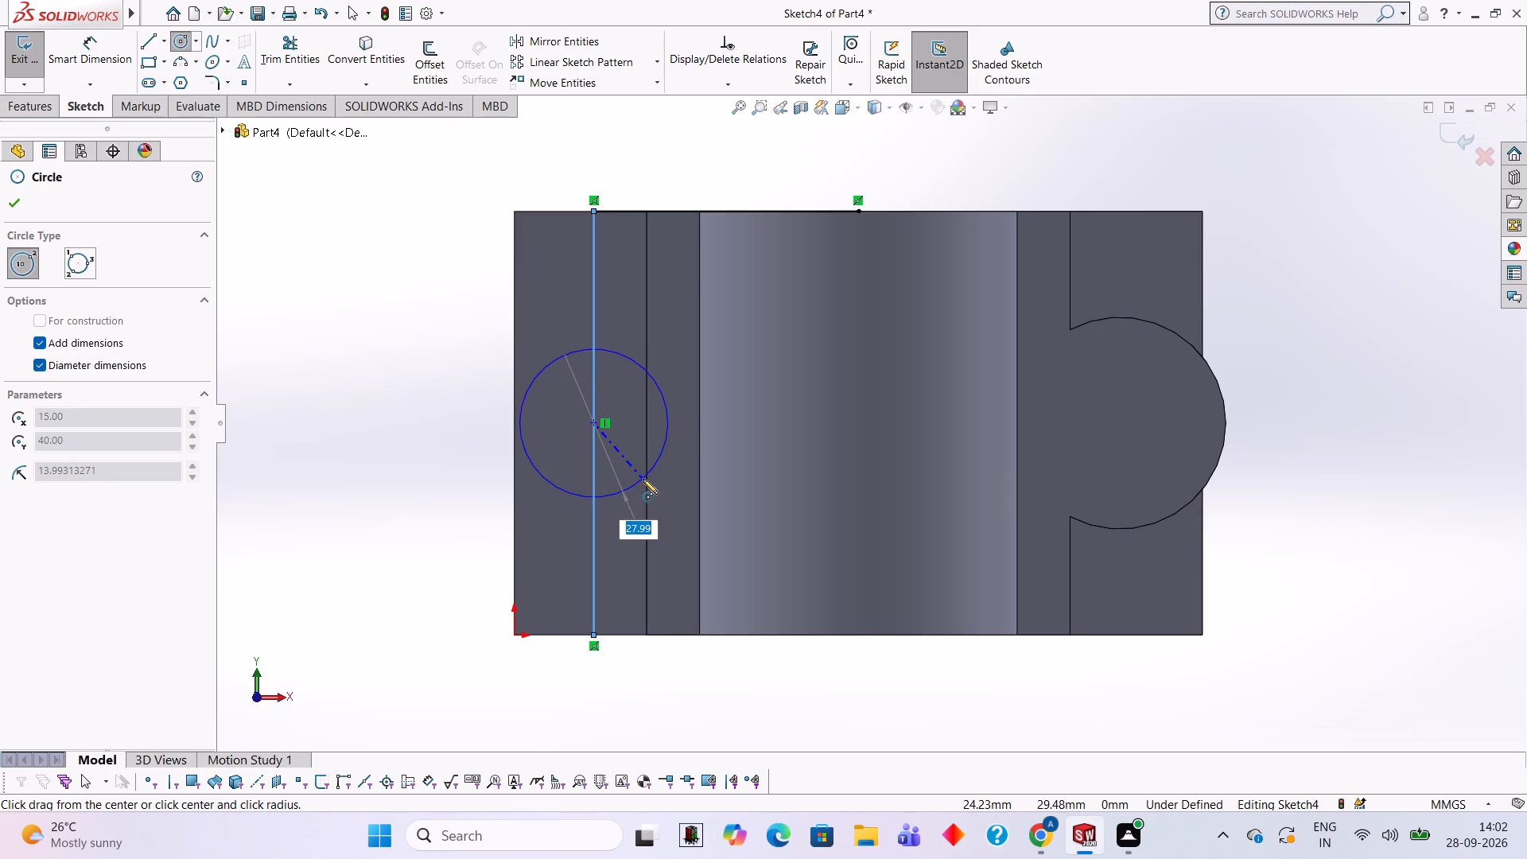
pyautogui.write('40')
pyautogui.press('Return')
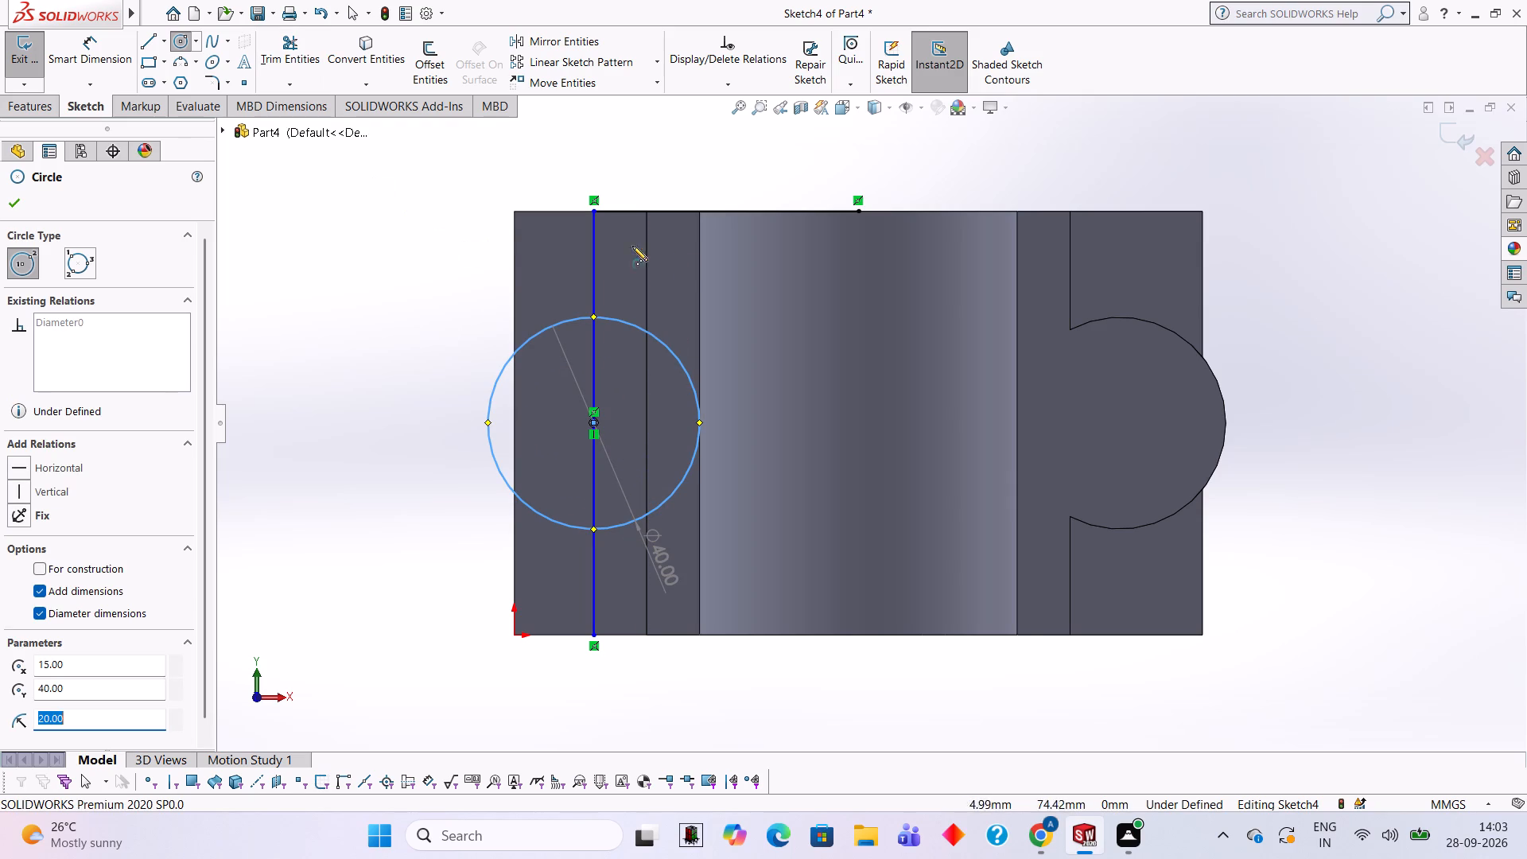
# Draw a vertical line along the block's left side edge between its two intersections with the circle.
pyautogui.click(156, 43)
pyautogui.click(647, 331)
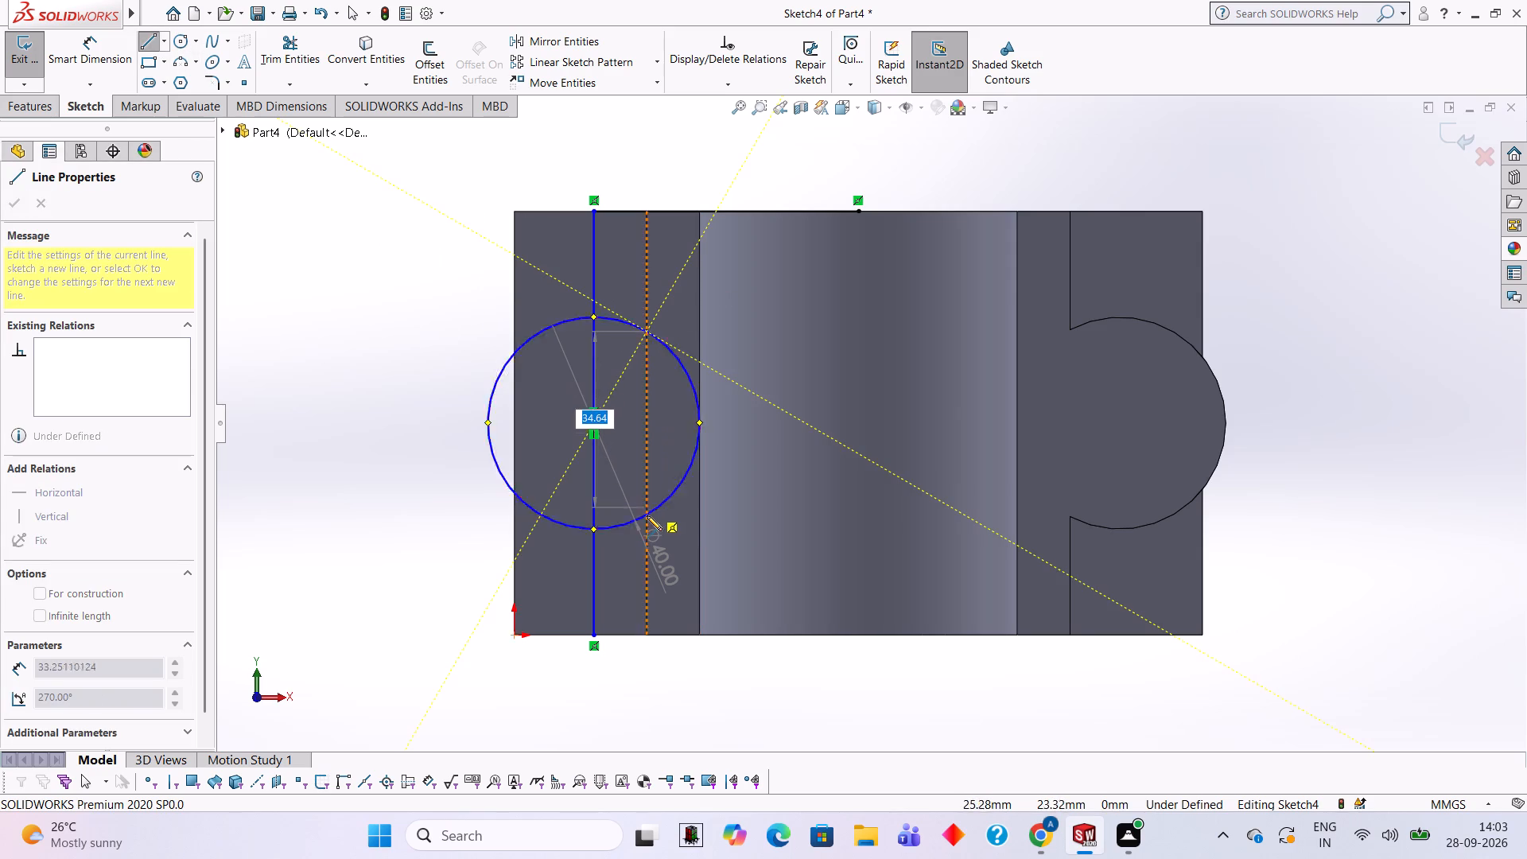
pyautogui.click(646, 515)
pyautogui.press('Escape')
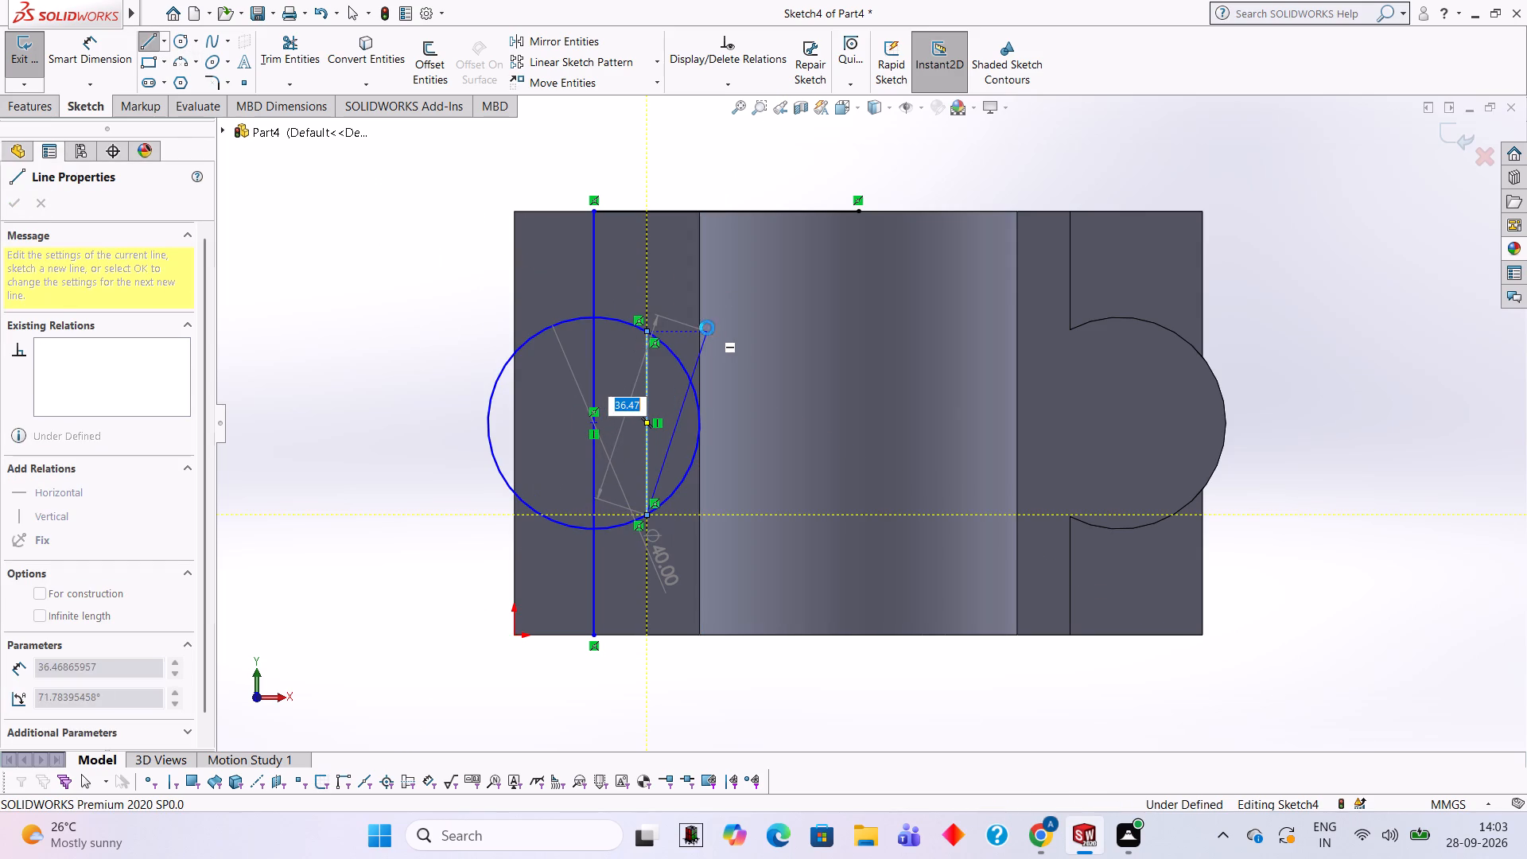
# Trim away the vertical line through the circle's centre, the arc lying over the block and the 50 mm horizontal line.
pyautogui.click(312, 58)
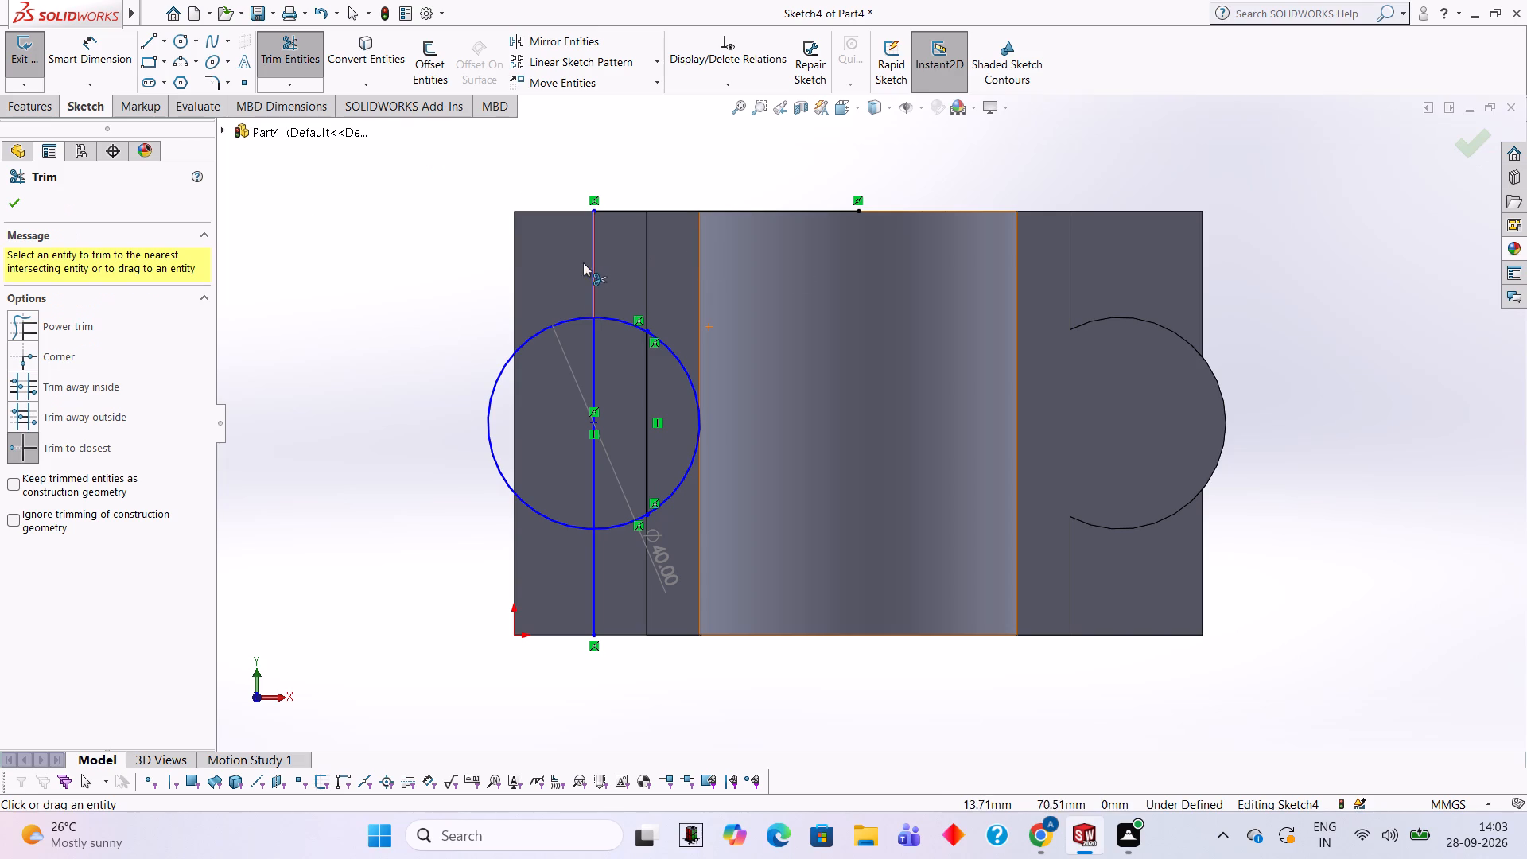
pyautogui.click(593, 267)
pyautogui.click(802, 433)
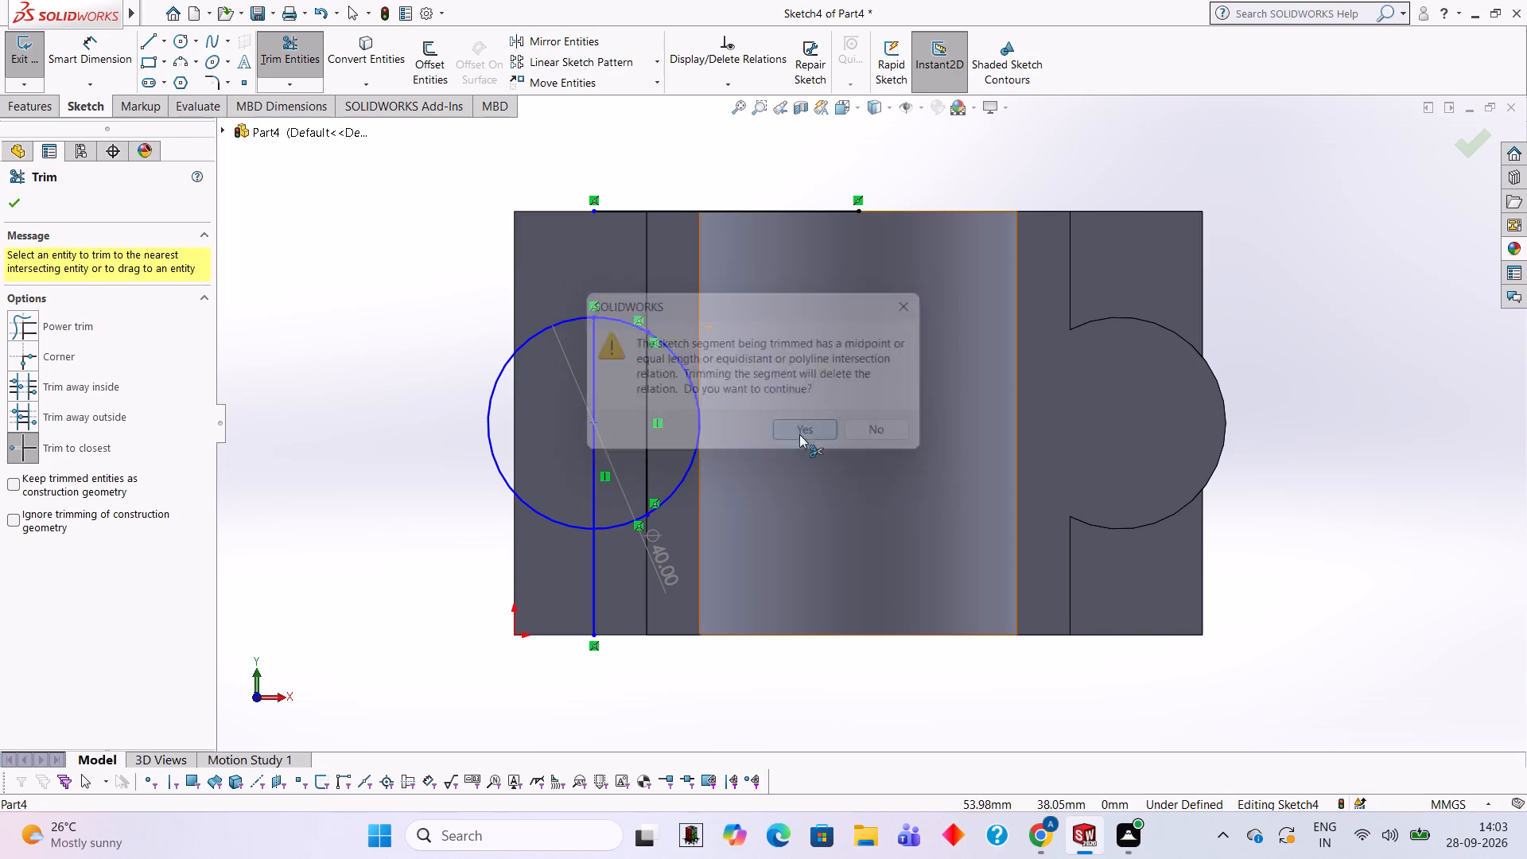
pyautogui.click(594, 367)
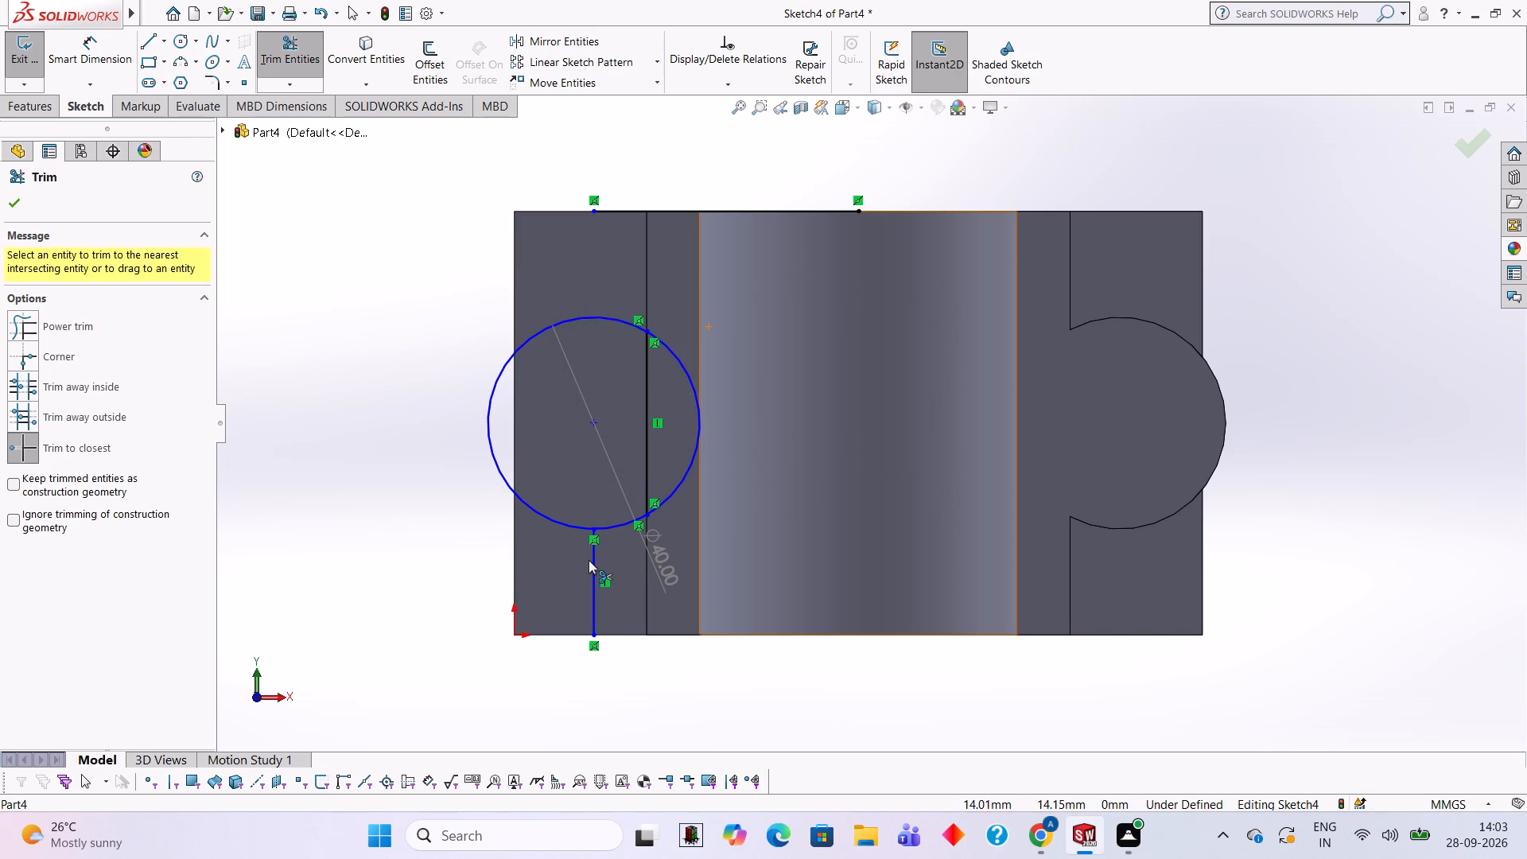
pyautogui.click(593, 560)
pyautogui.click(685, 474)
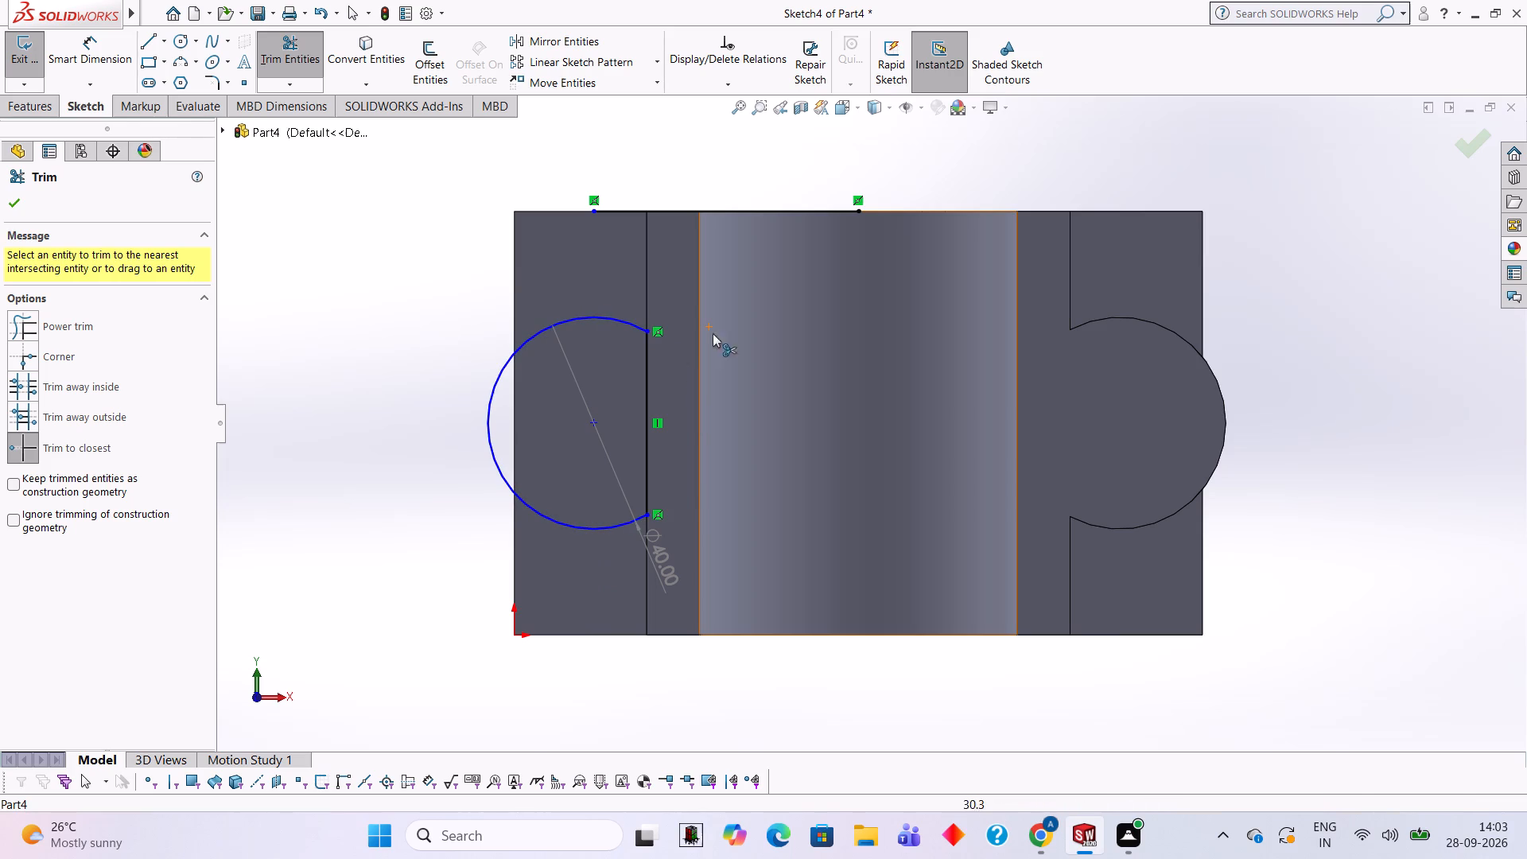
pyautogui.click(801, 207)
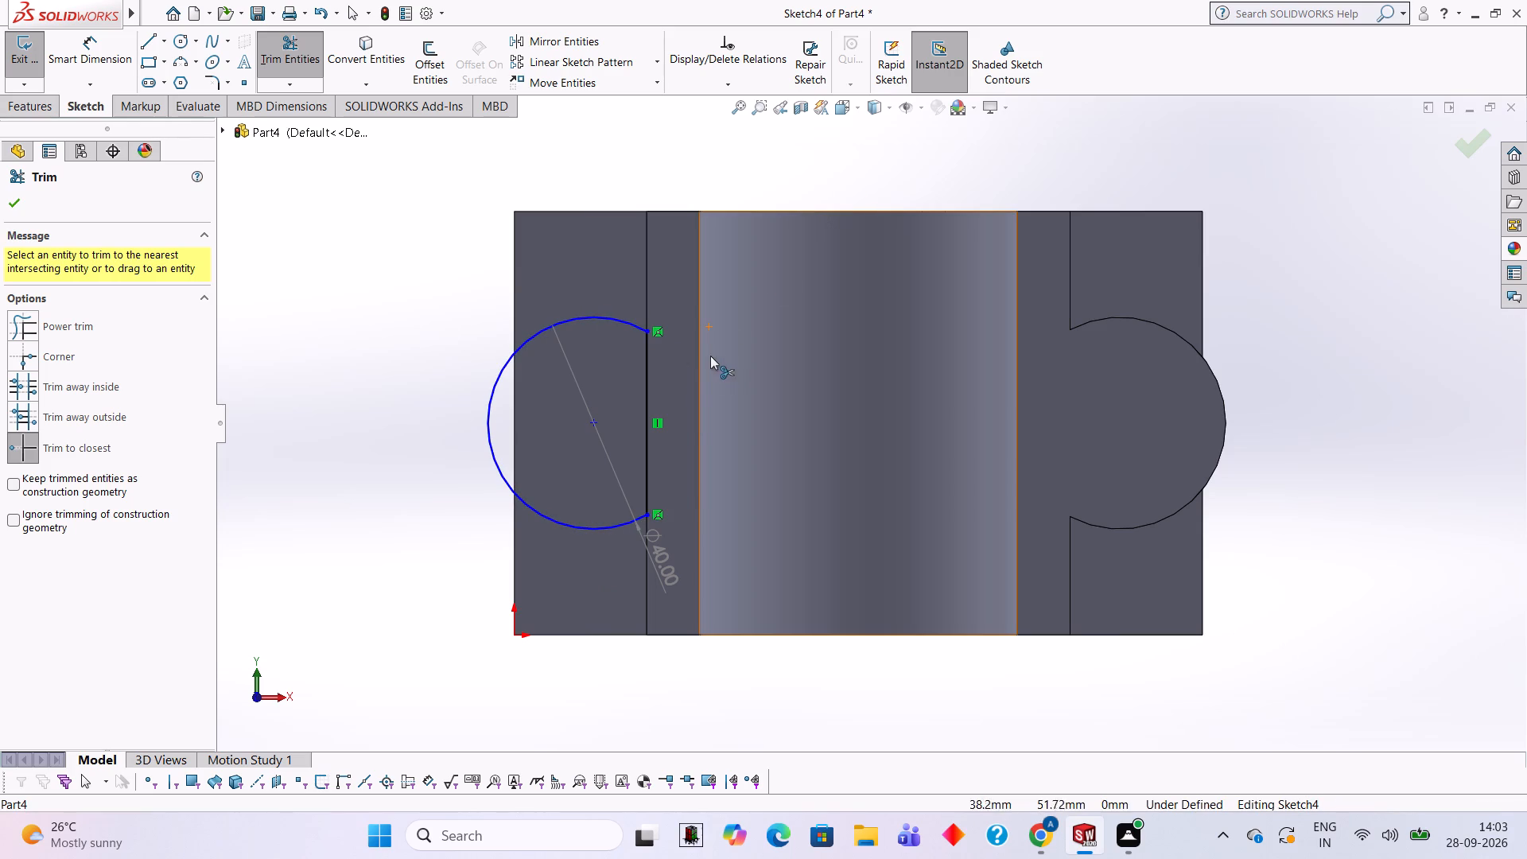
# Extrude the left boss profile 90 mm, with the direction reversed to run back through the base plate.
pyautogui.moveTo(827, 352); pyautogui.dragTo(823, 249, button='middle')
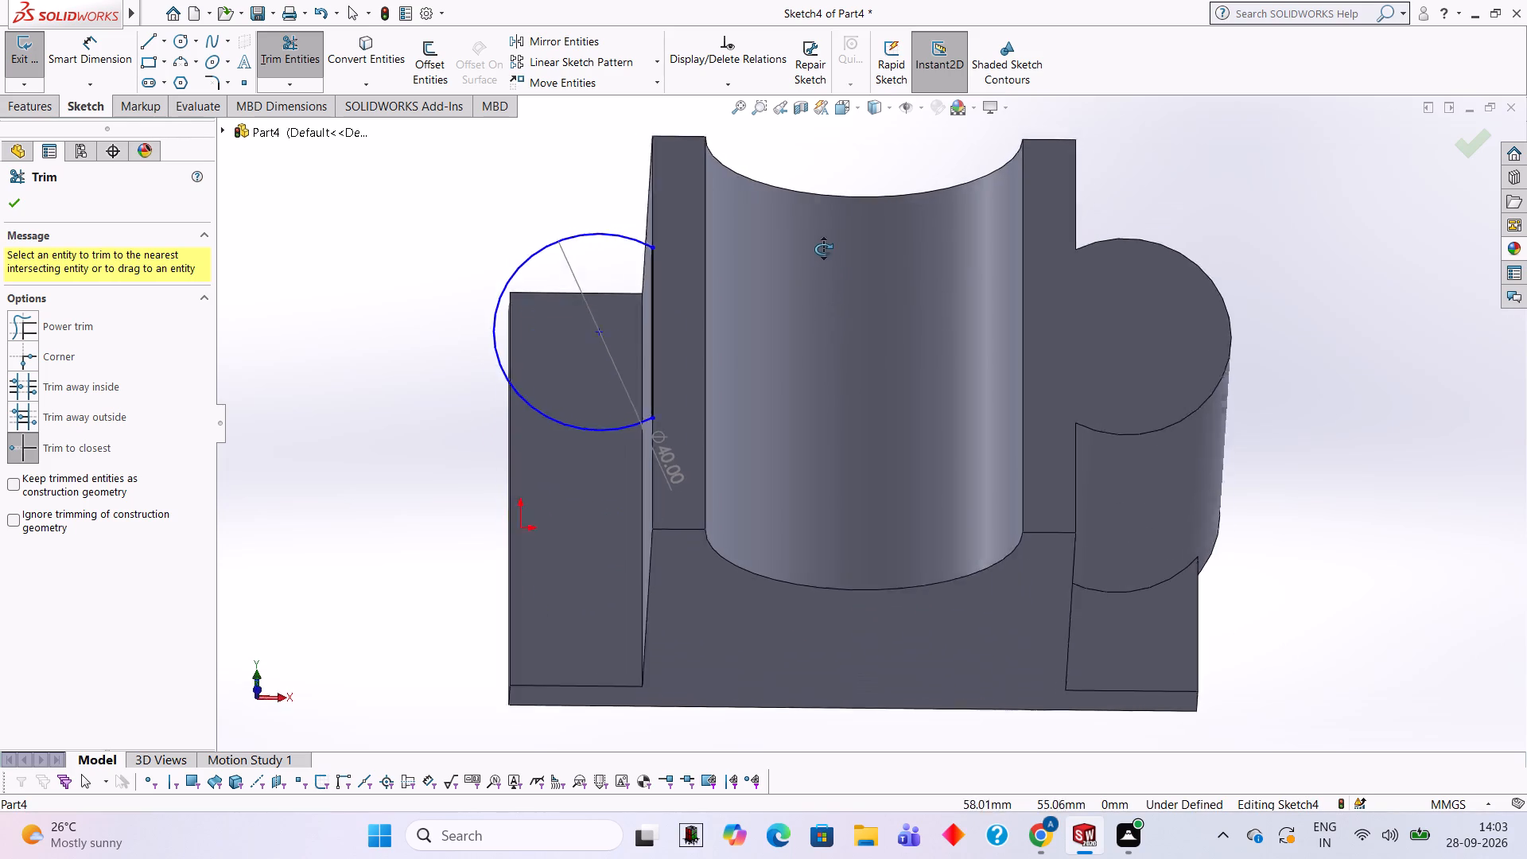
pyautogui.moveTo(823, 249); pyautogui.dragTo(820, 235, button='middle')
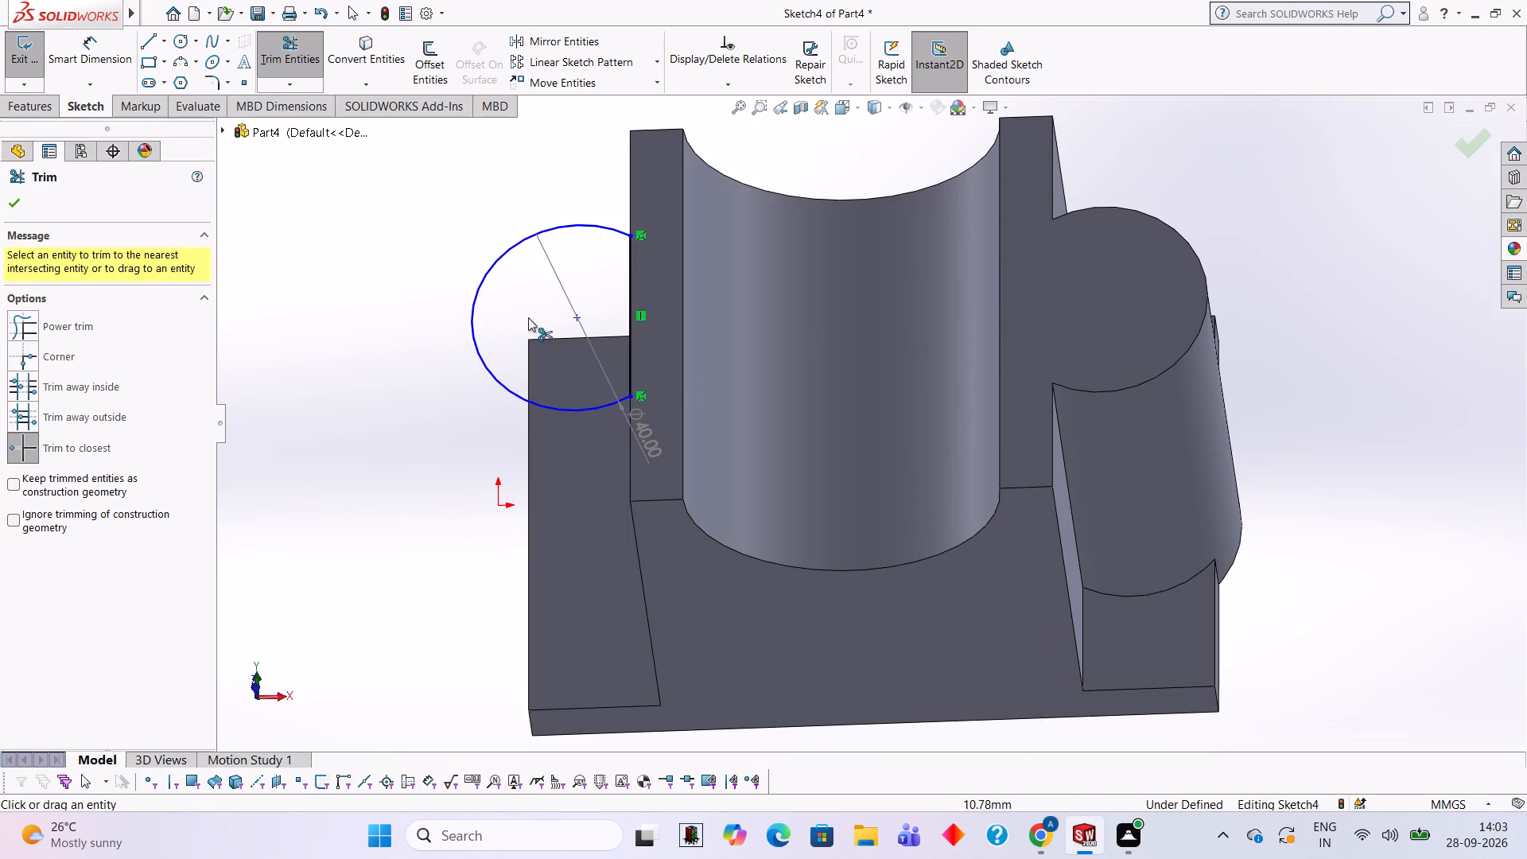
pyautogui.click(37, 99)
pyautogui.click(52, 47)
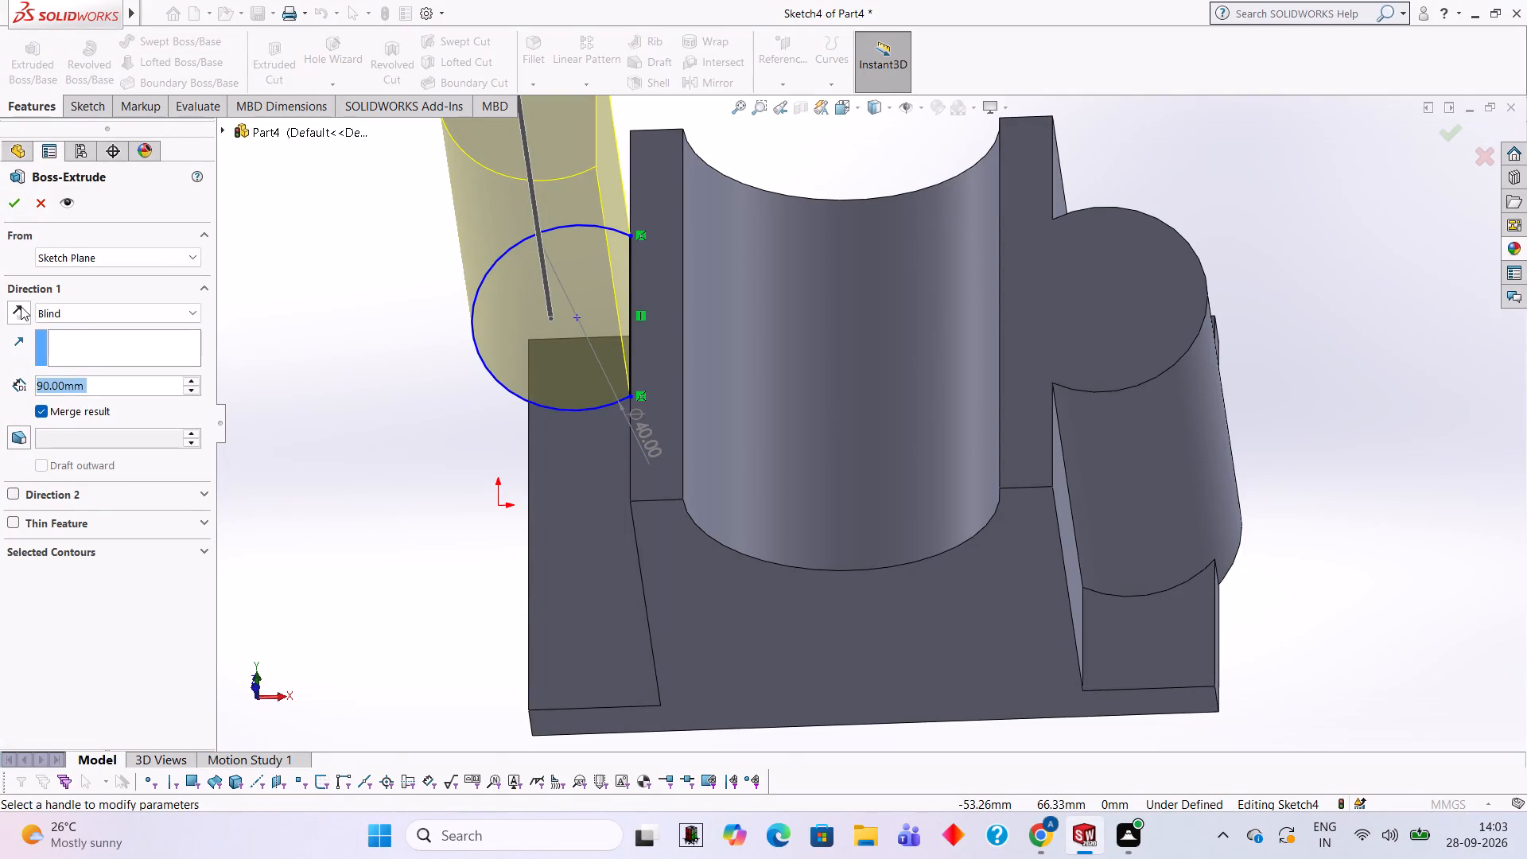
pyautogui.click(21, 306)
pyautogui.click(12, 206)
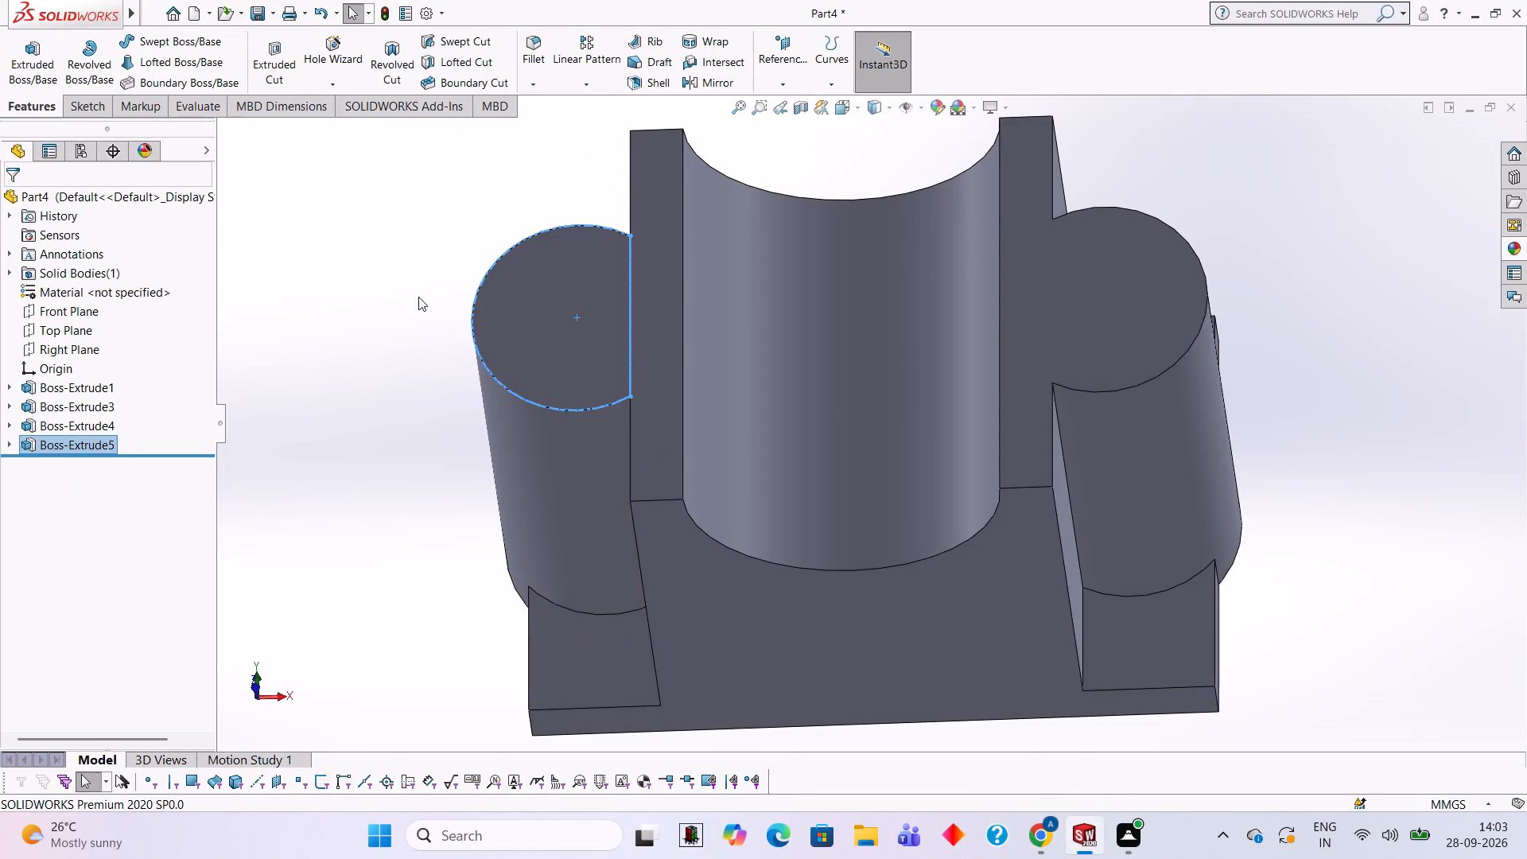
pyautogui.click(419, 297)
# Examine the block, the base plate and both side bosses from the front, back, top and sides.
pyautogui.moveTo(428, 296); pyautogui.dragTo(453, 344, button='middle')
pyautogui.scroll(1, 500, 363)
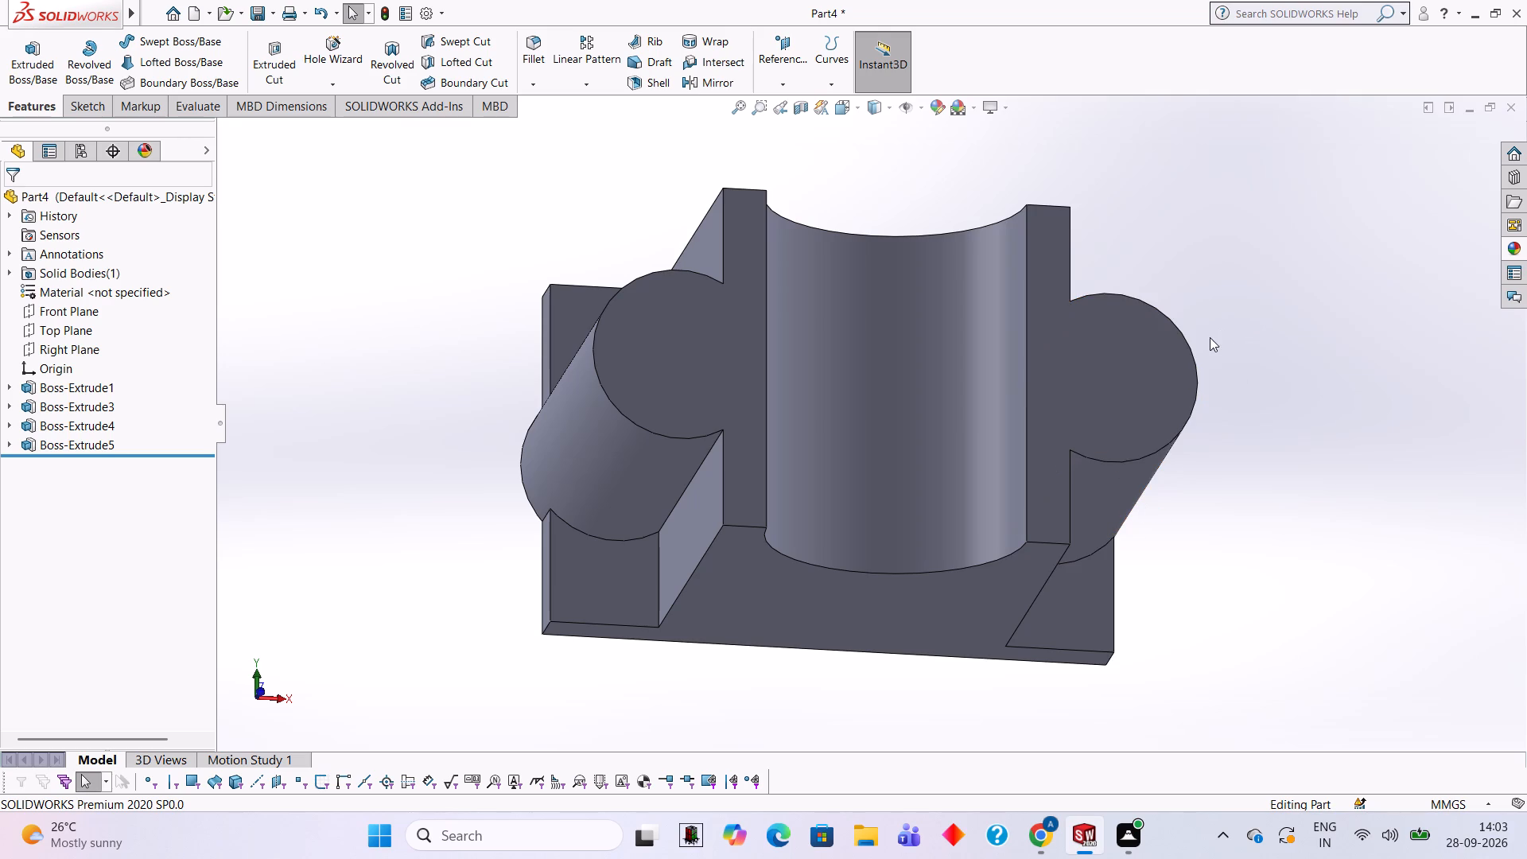
pyautogui.moveTo(1260, 284); pyautogui.dragTo(1258, 221, button='middle')
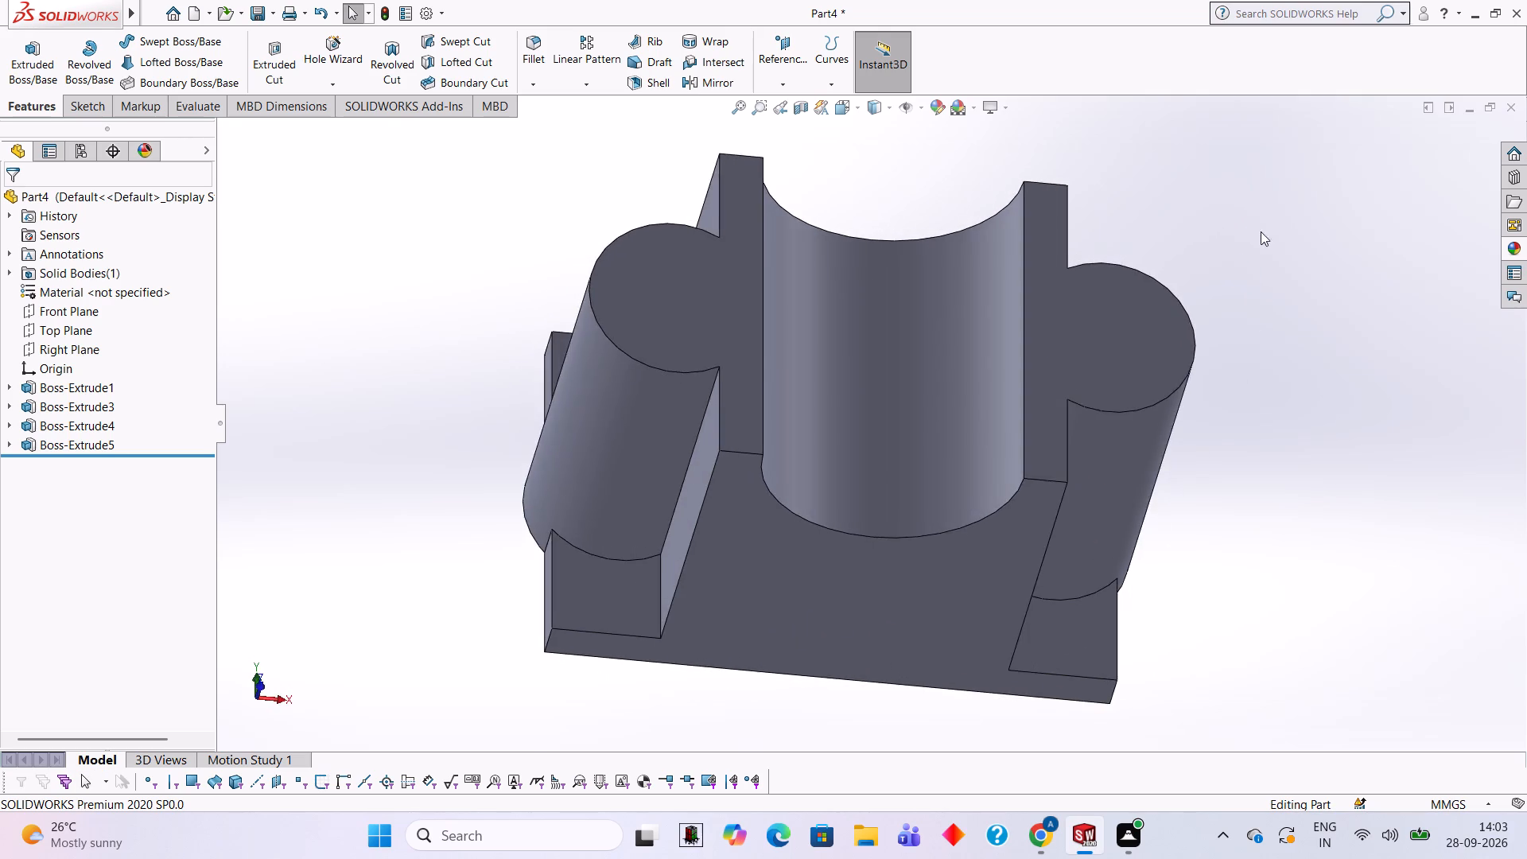
pyautogui.moveTo(1289, 340); pyautogui.dragTo(1295, 361, button='middle')
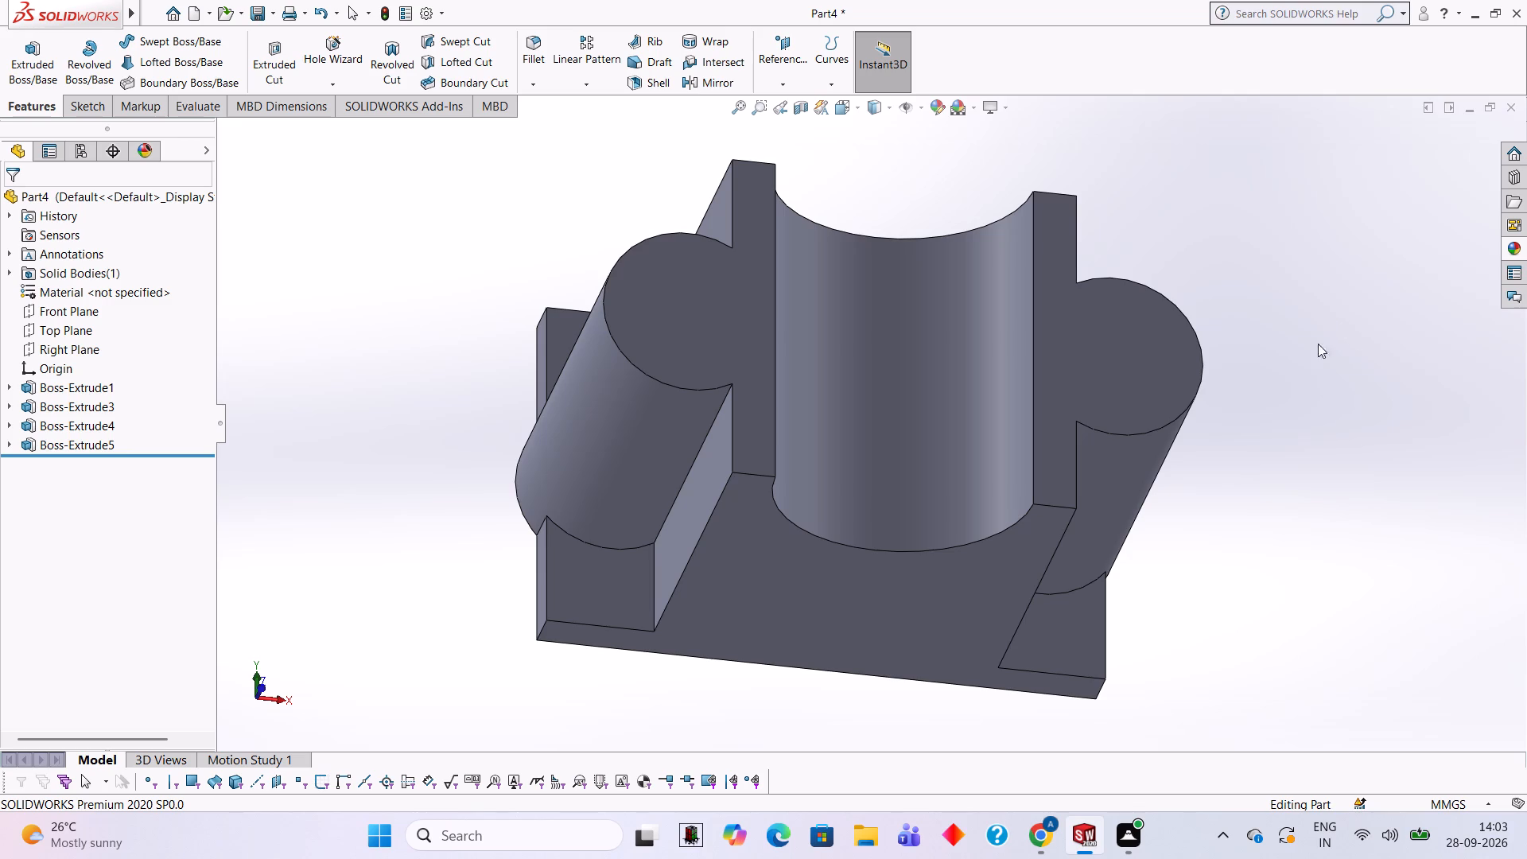
pyautogui.moveTo(1338, 182); pyautogui.dragTo(1408, 594, button='middle')
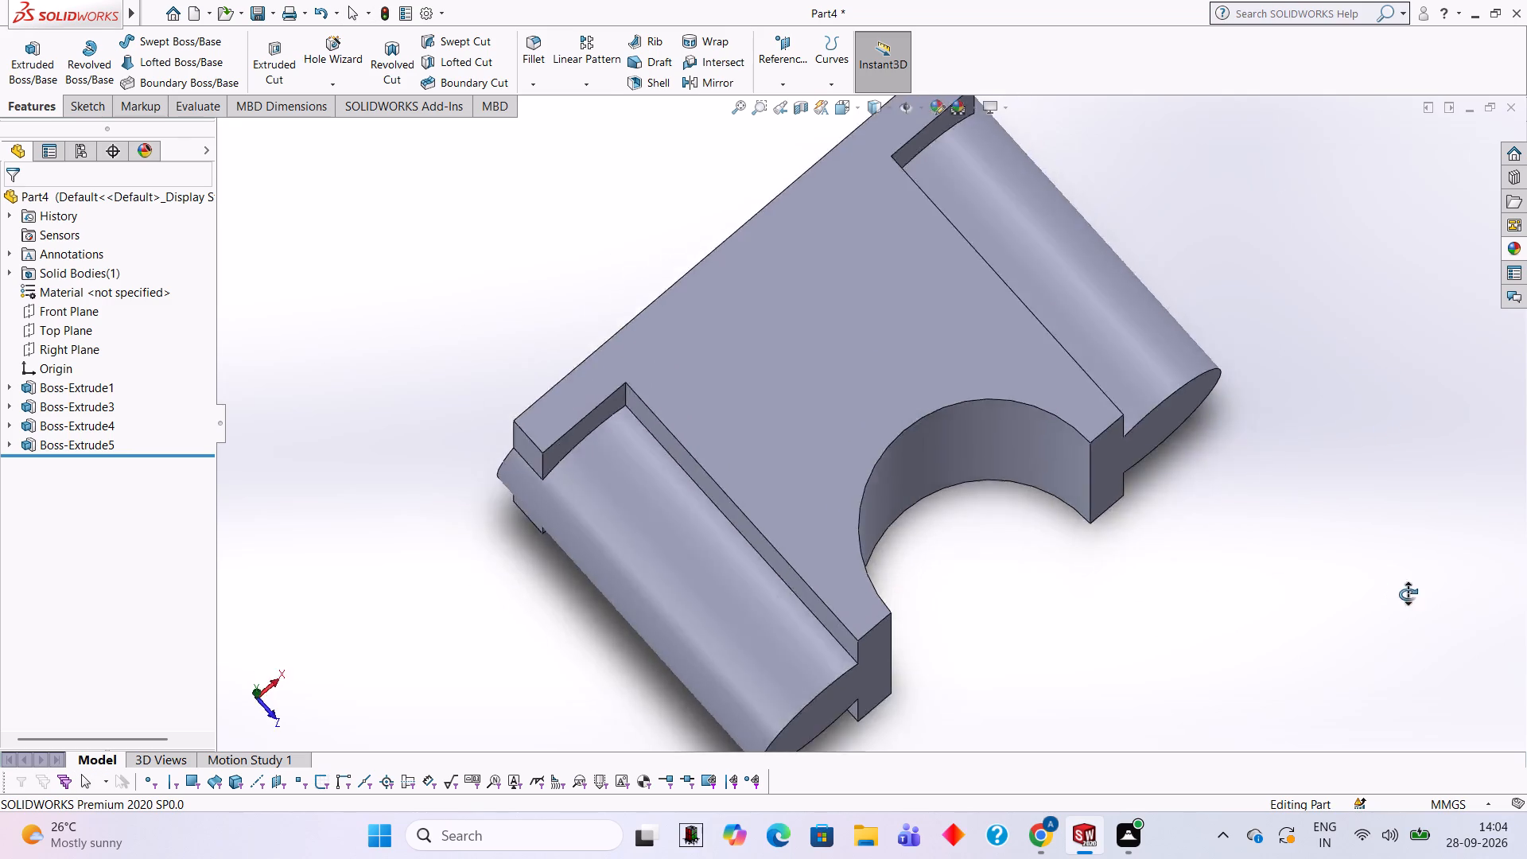
pyautogui.moveTo(1408, 594); pyautogui.dragTo(1033, 524, button='middle')
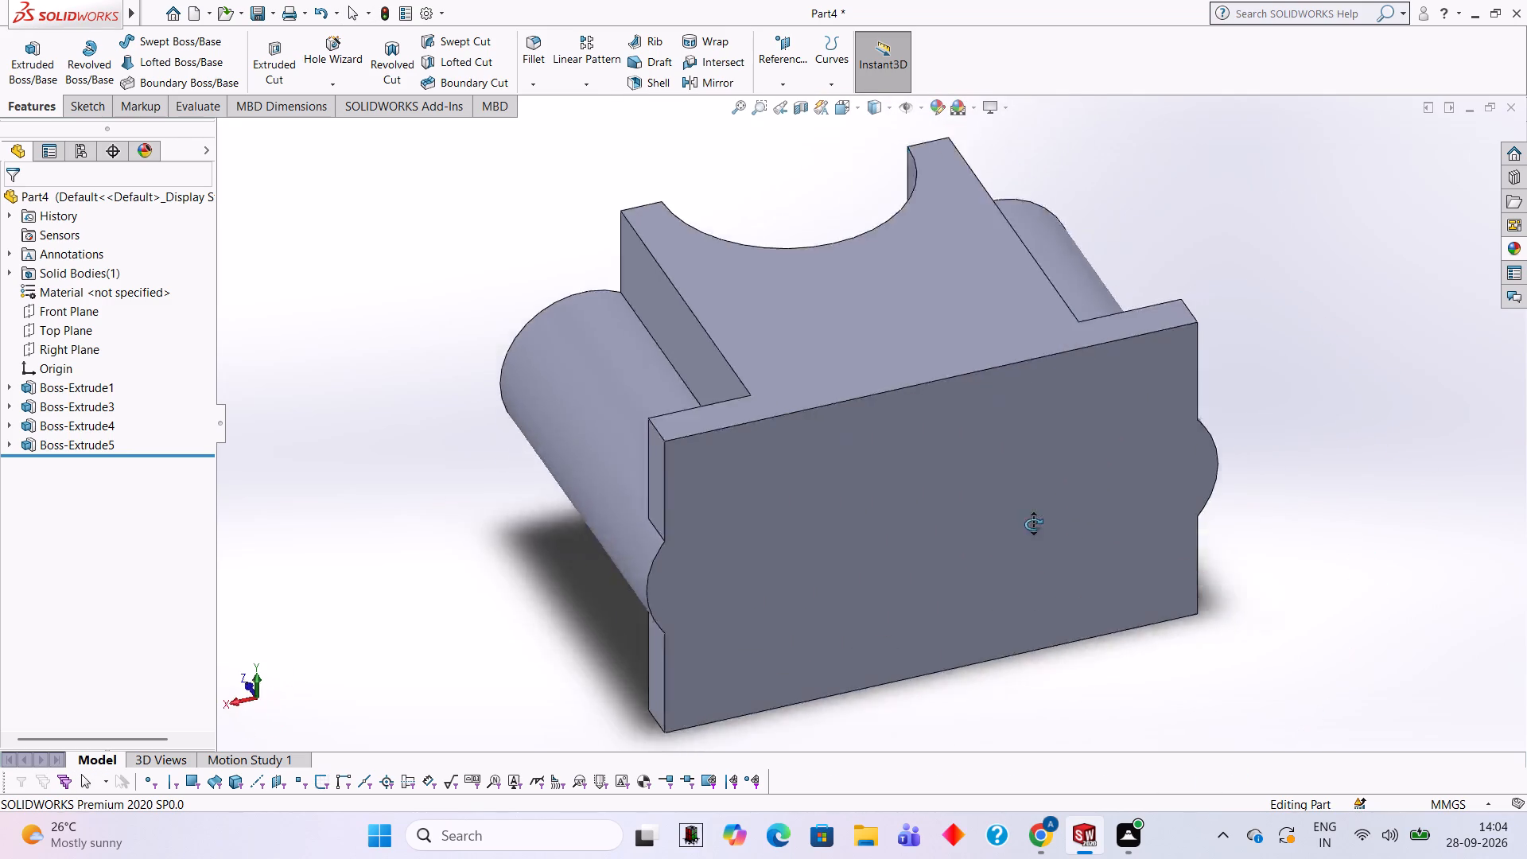
pyautogui.moveTo(1033, 524); pyautogui.dragTo(1325, 421, button='middle')
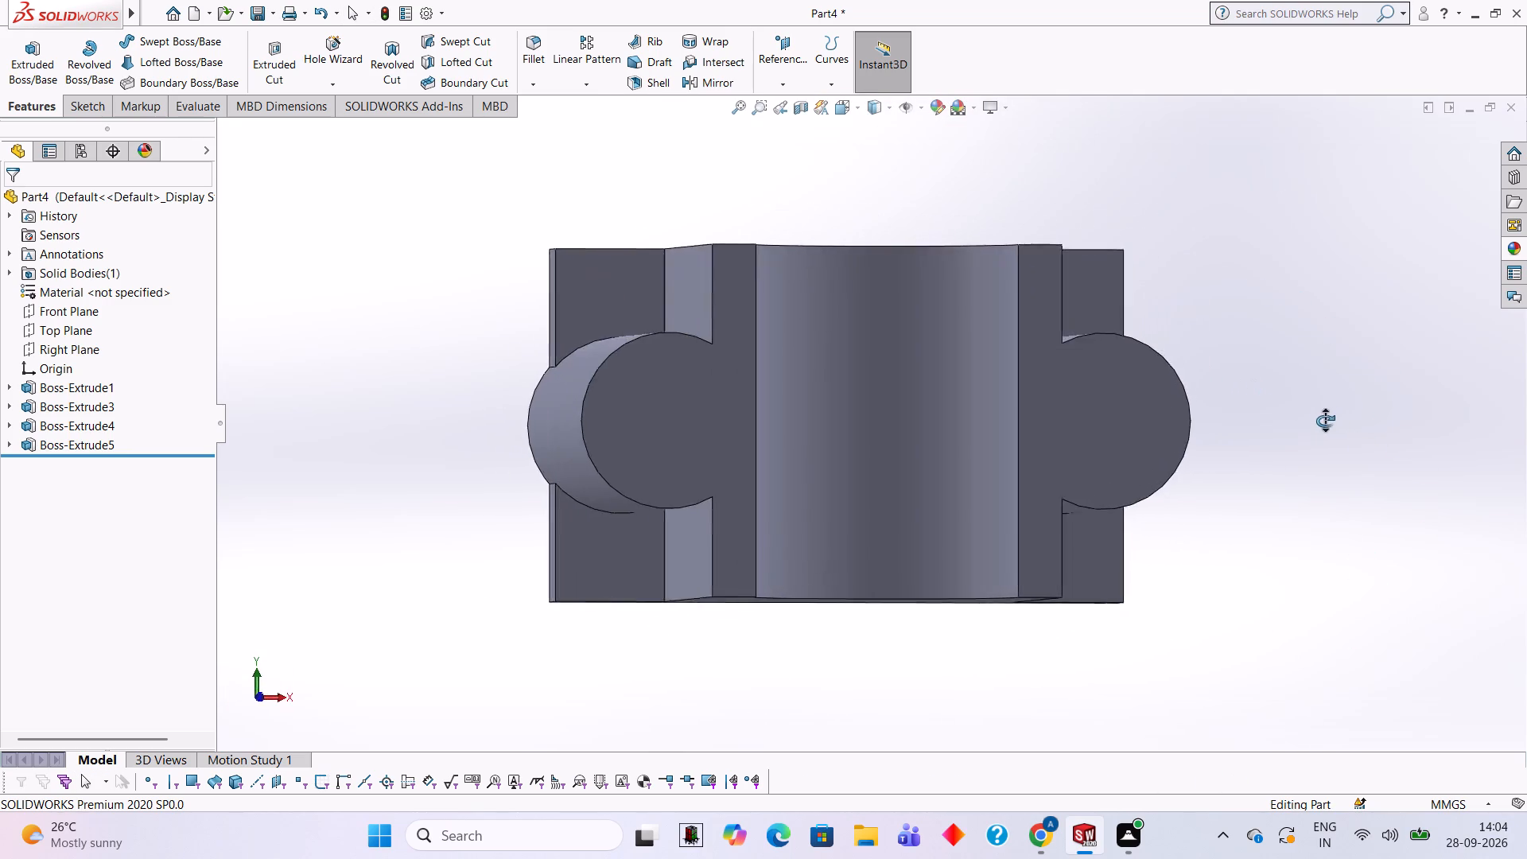
pyautogui.moveTo(1325, 421); pyautogui.dragTo(1272, 393, button='middle')
pyautogui.scroll(1, 1272, 393)
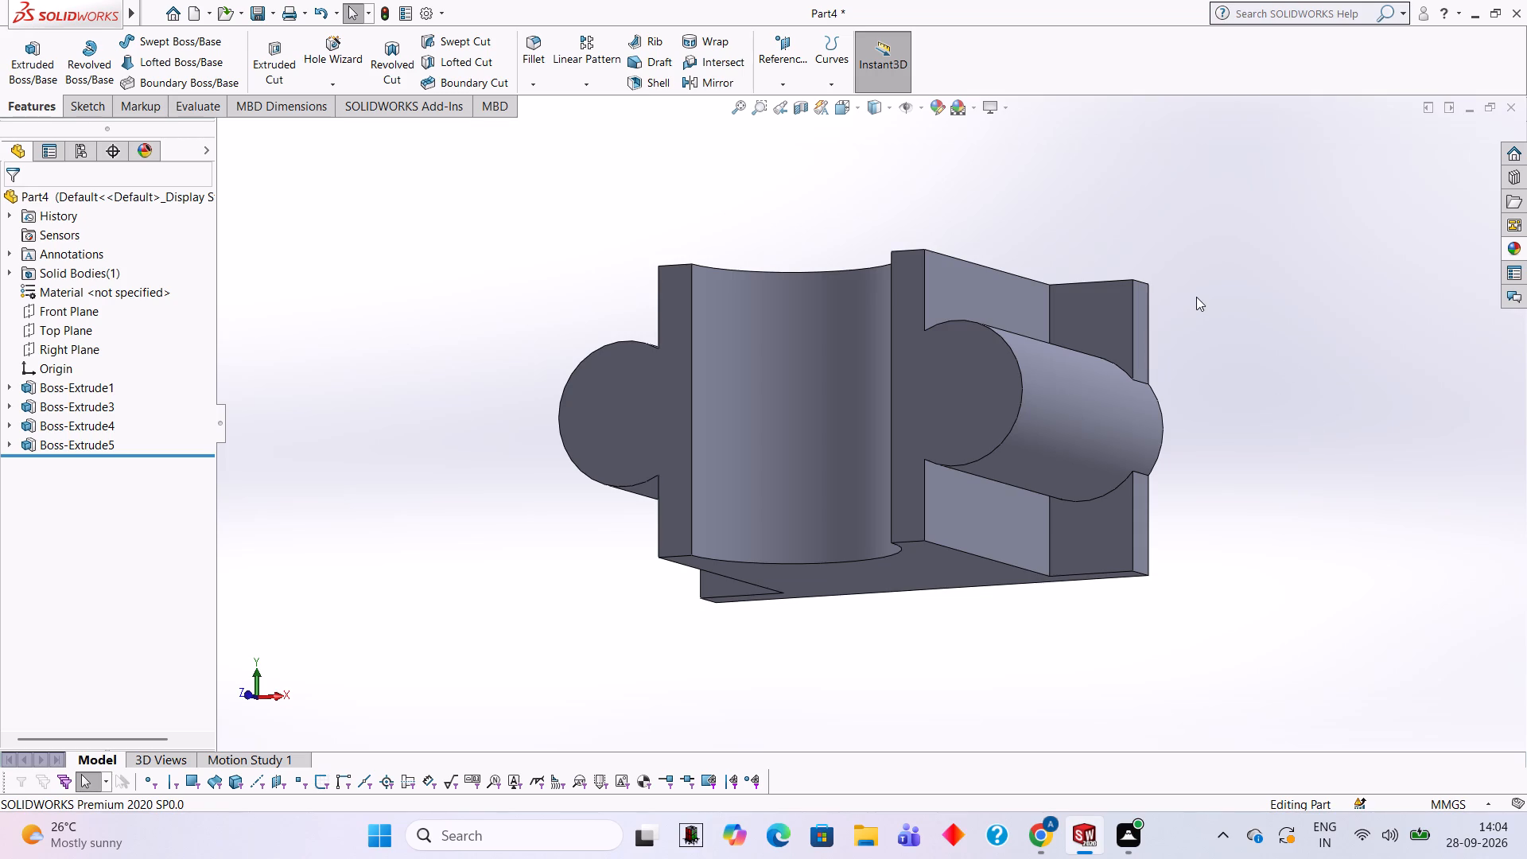
pyautogui.moveTo(1245, 249); pyautogui.dragTo(1270, 259, button='middle')
pyautogui.scroll(1, 1271, 259)
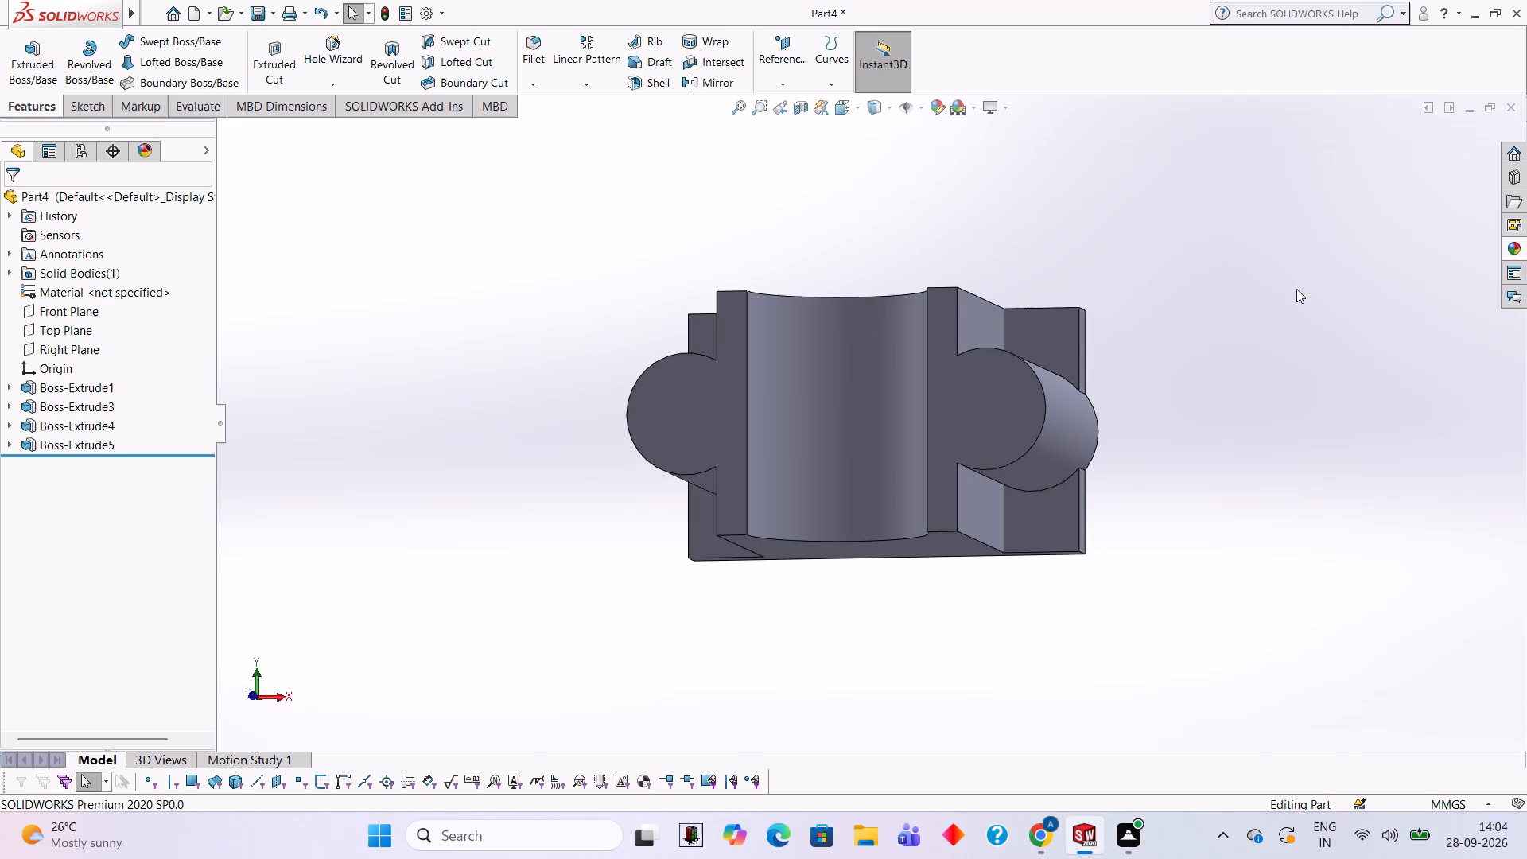
pyautogui.scroll(-1, 603, 459)
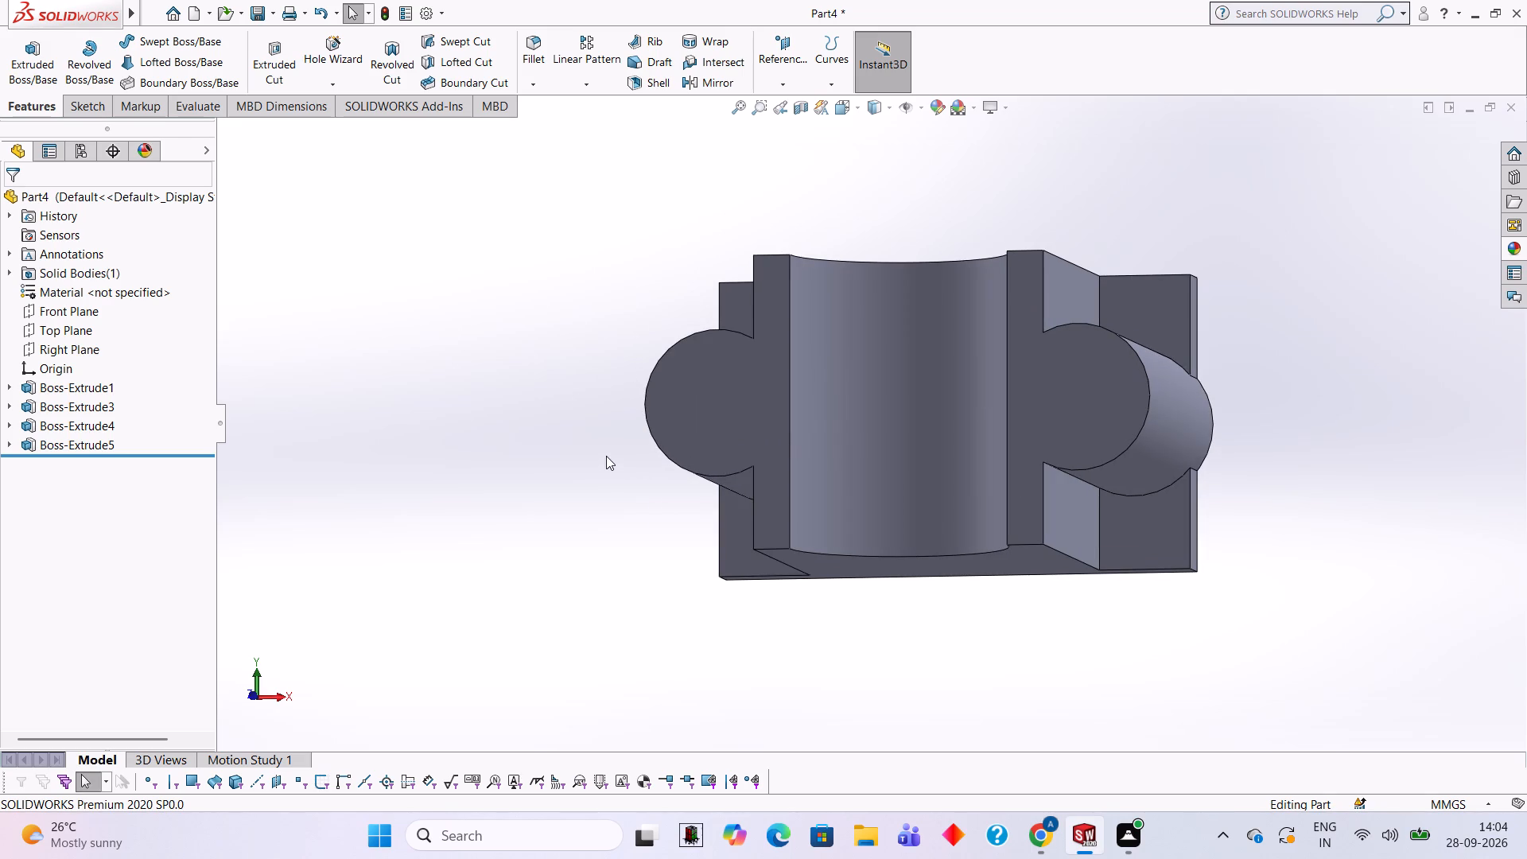
pyautogui.middleClick(1084, 219)
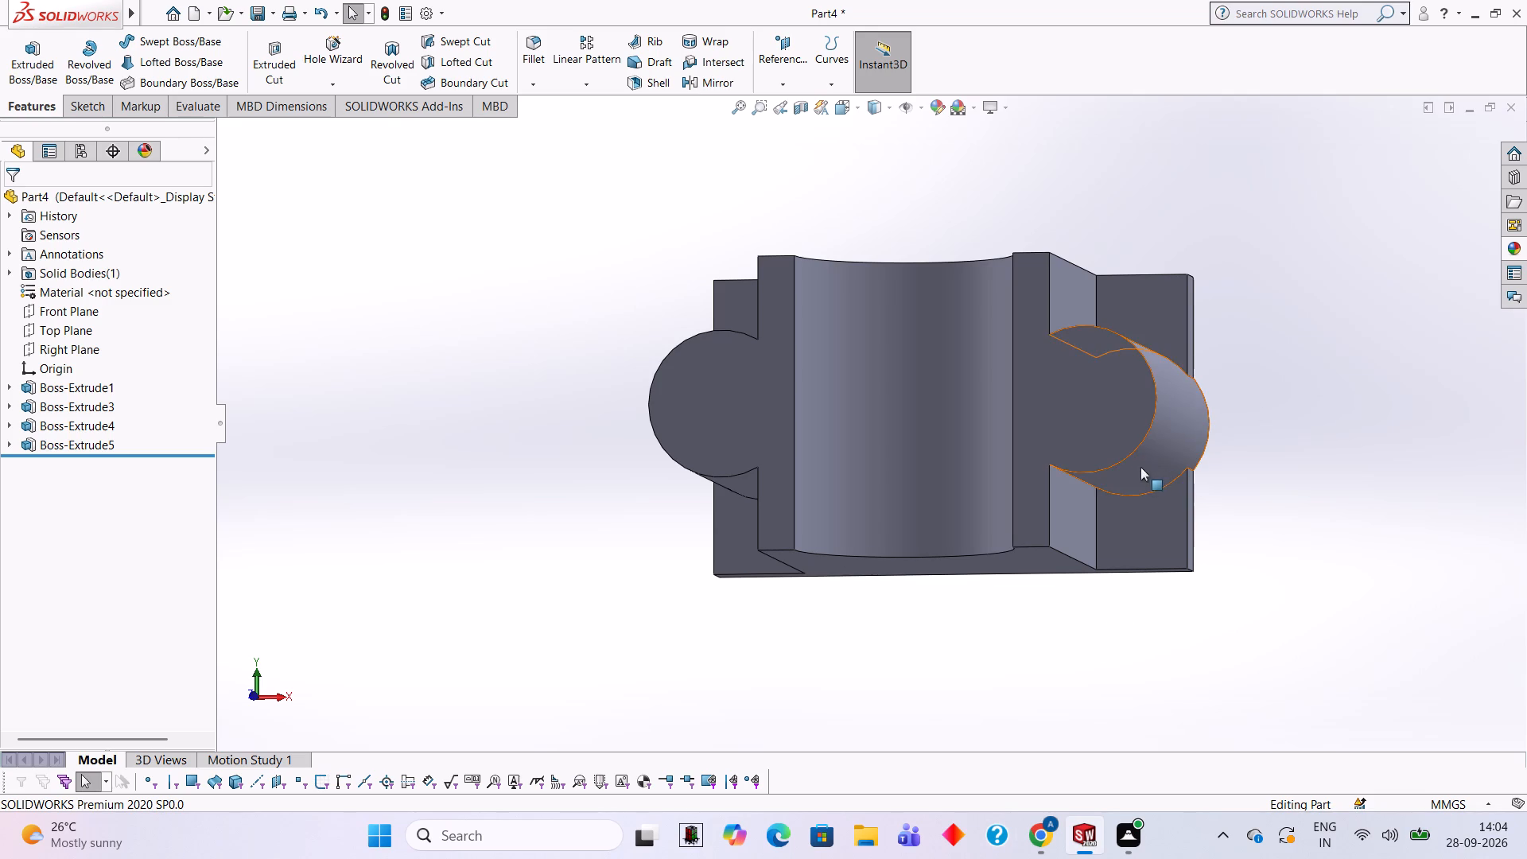
pyautogui.moveTo(1071, 219); pyautogui.dragTo(1095, 227, button='middle')
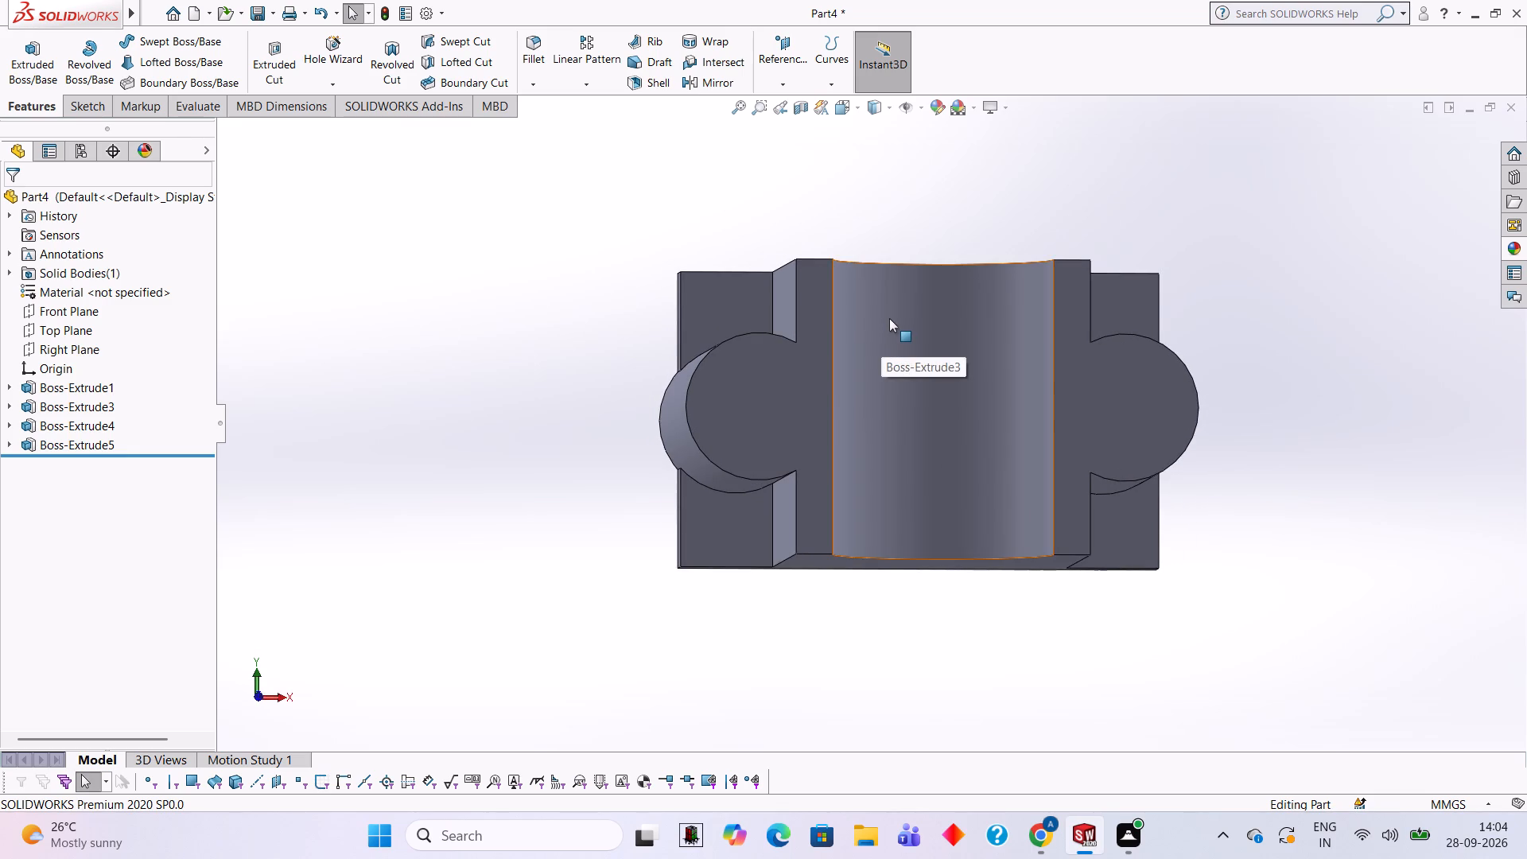
pyautogui.middleClick(945, 224)
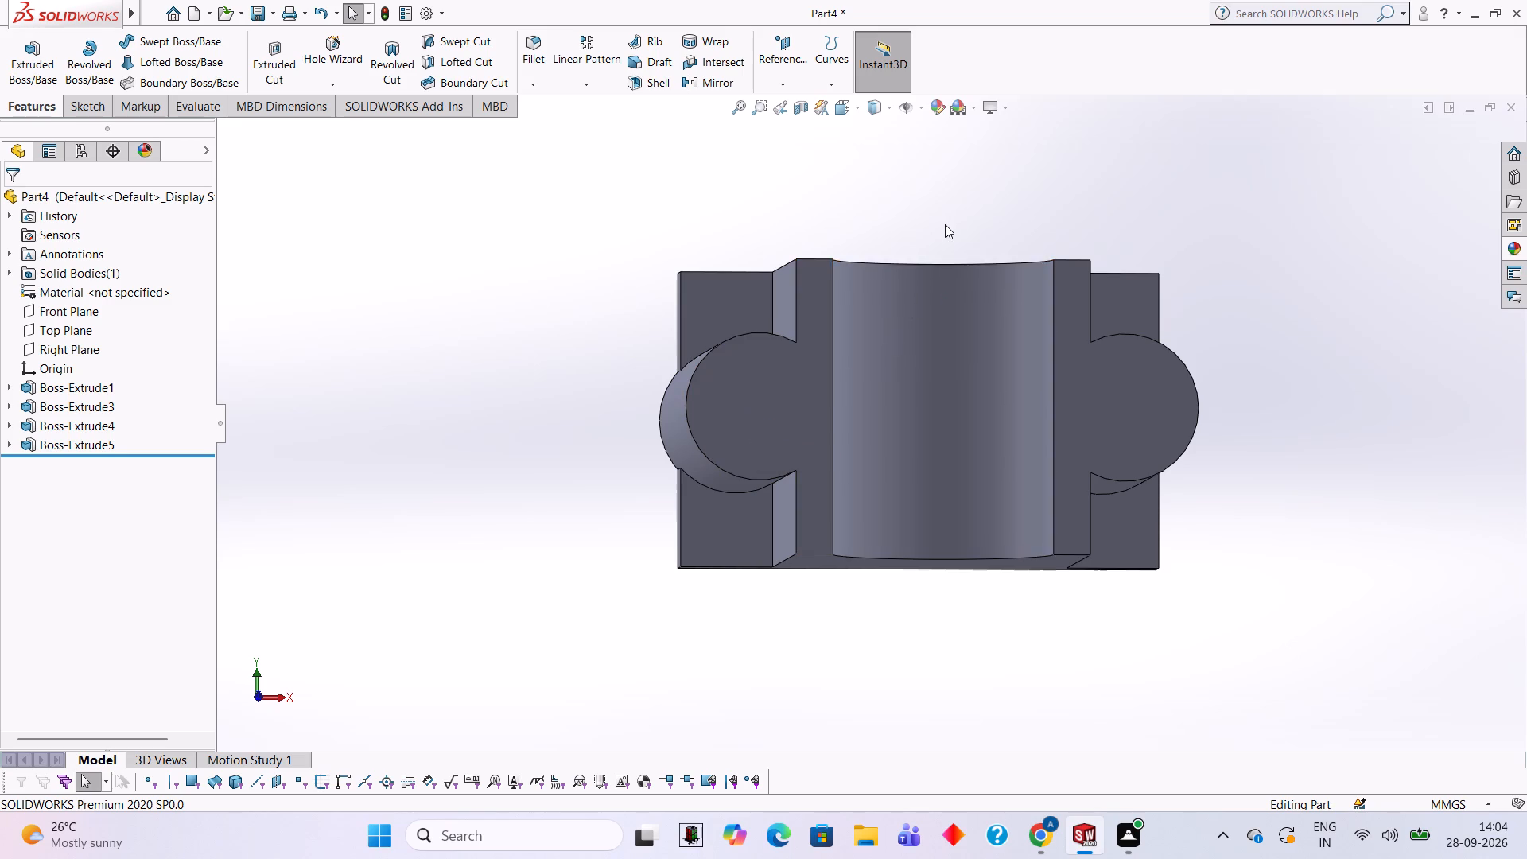
# On the block's front face, sketch a 20 mm diameter circle concentric with each of the two rounded side bosses.
pyautogui.click(1097, 398)
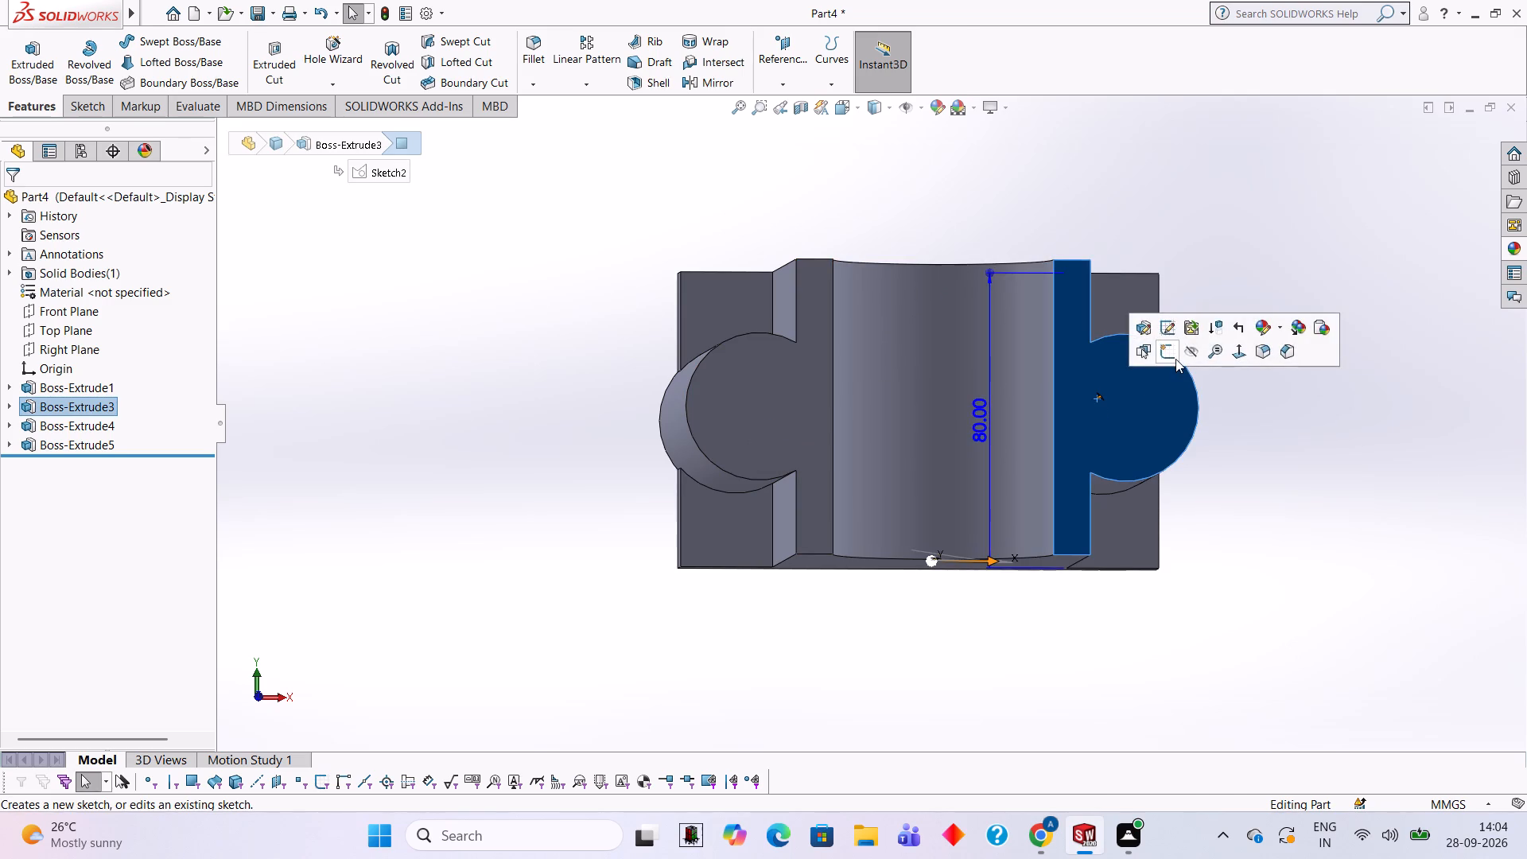
pyautogui.click(1175, 359)
pyautogui.hotkey('ctrl', '8')
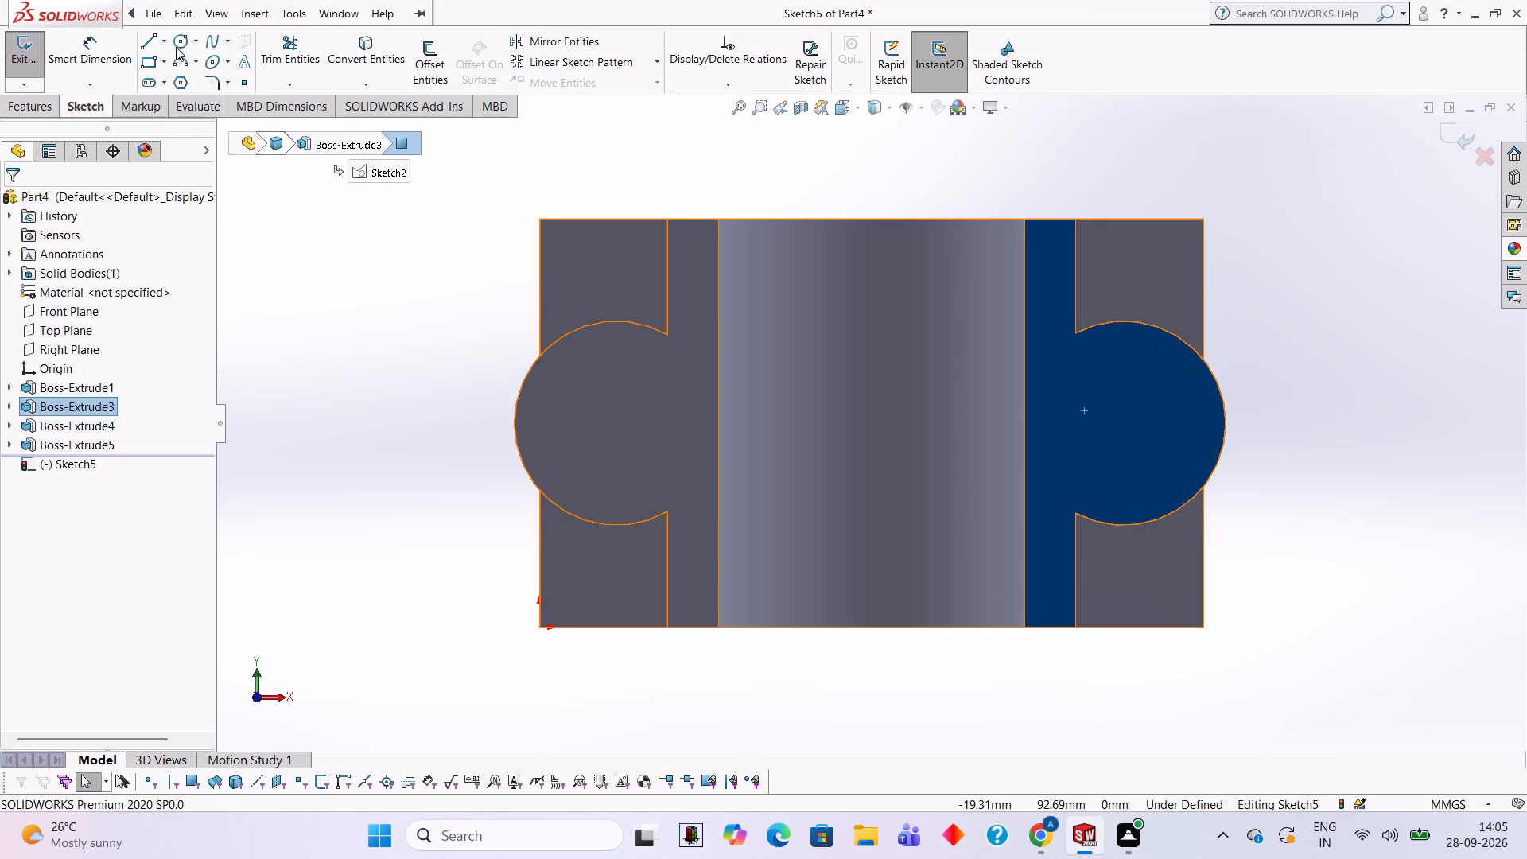
pyautogui.click(180, 48)
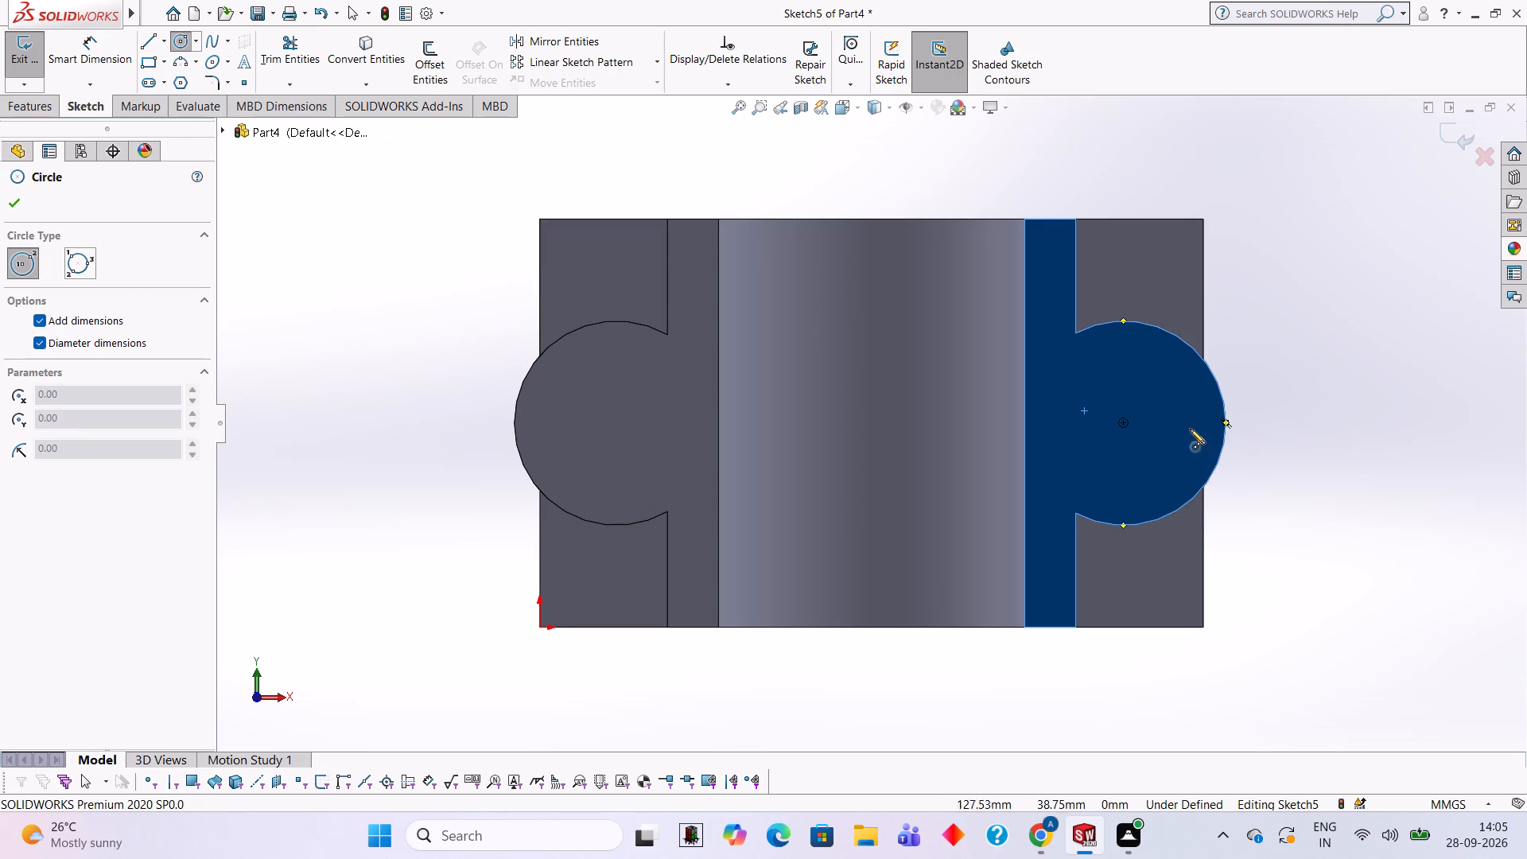
pyautogui.click(1125, 425)
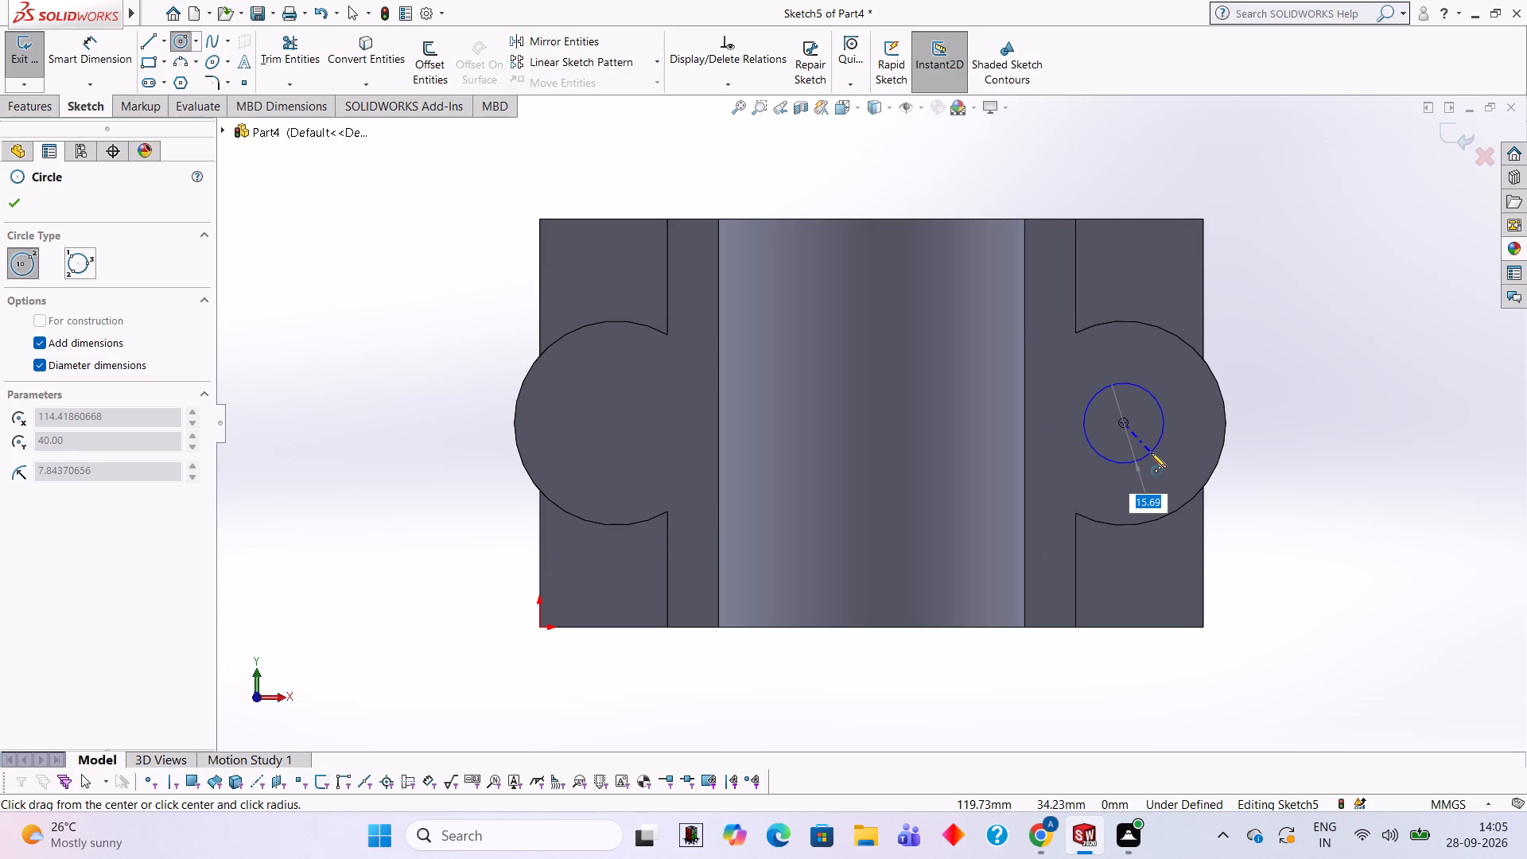
pyautogui.write('20')
pyautogui.press('Return')
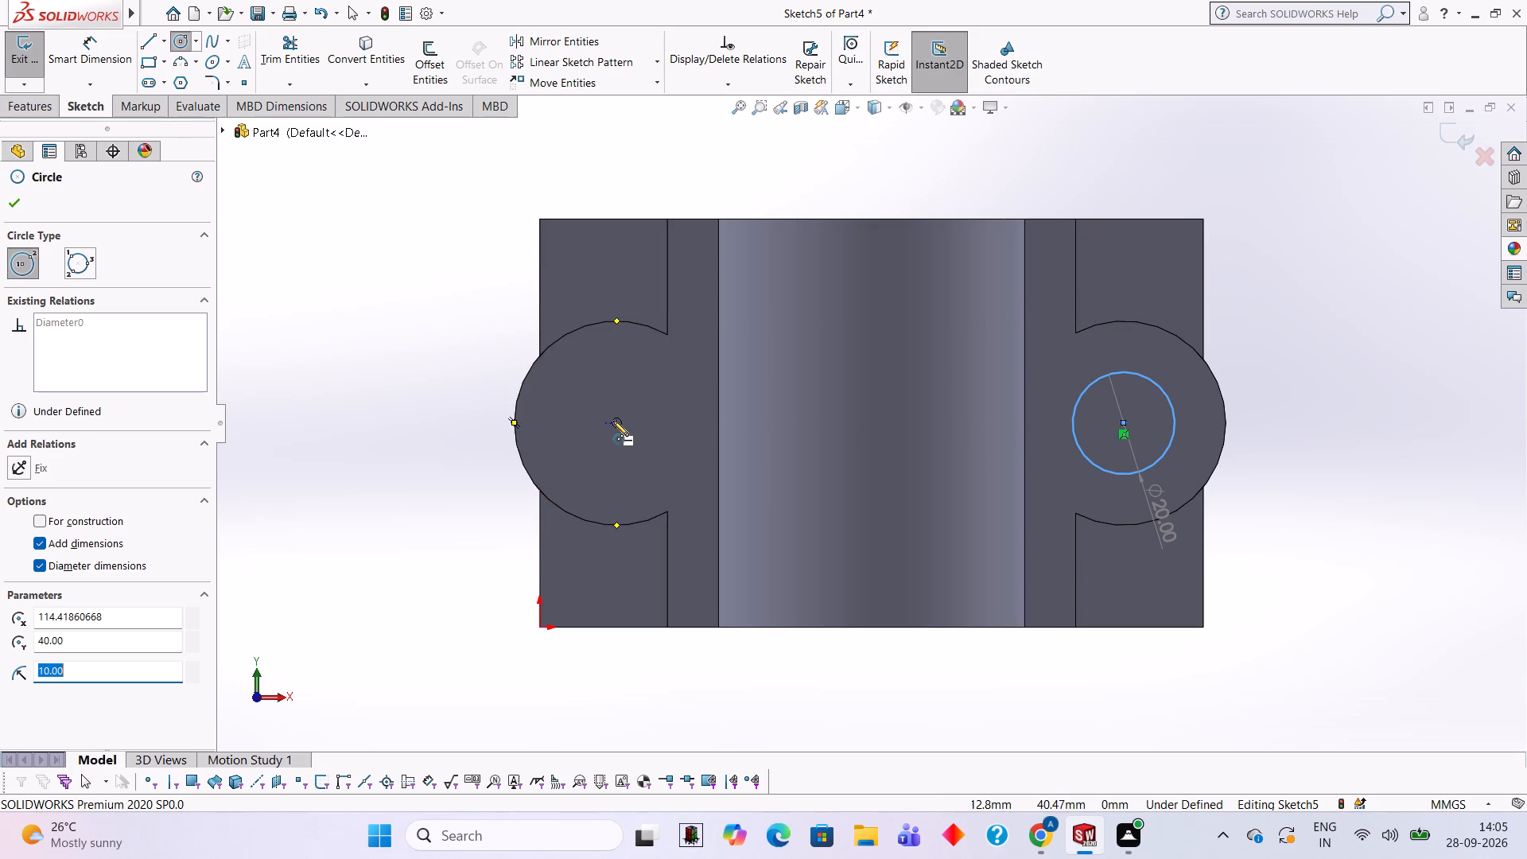
pyautogui.click(616, 421)
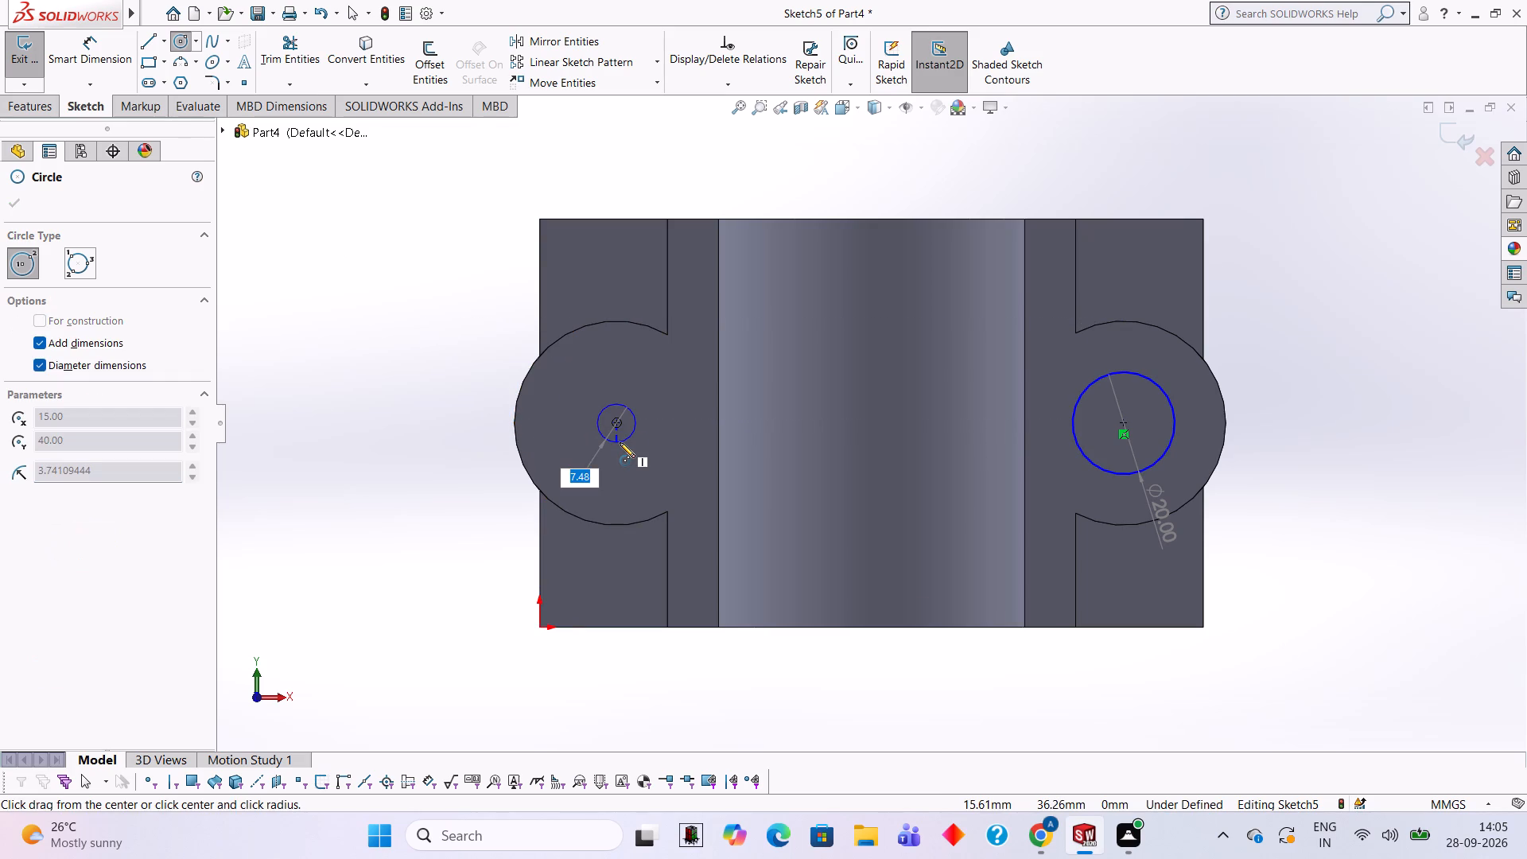
pyautogui.write('20')
pyautogui.press('Return')
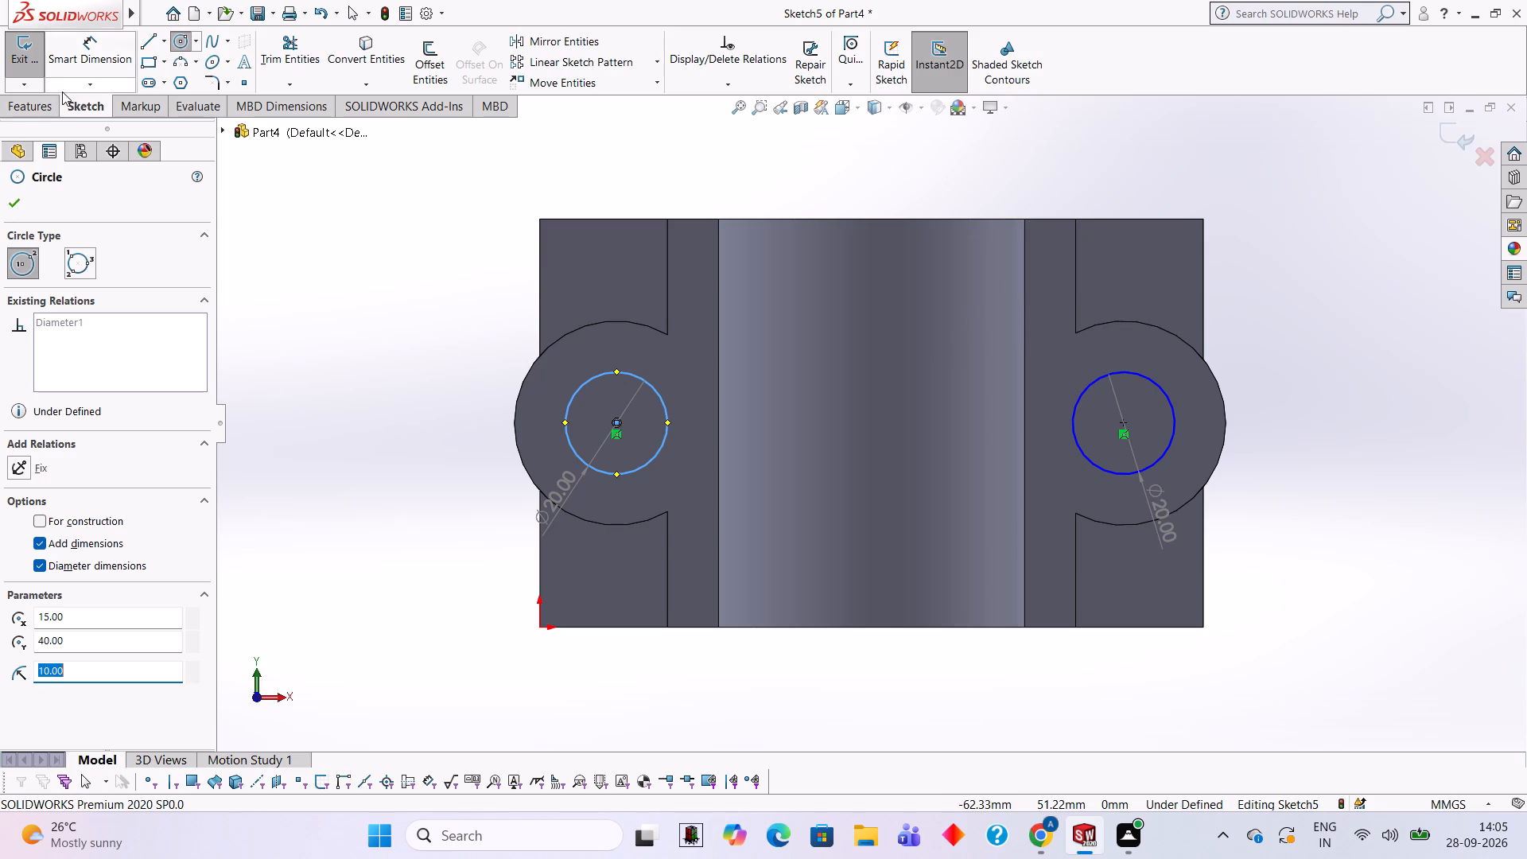
# Cut-extrude both 20 mm circles to a blind depth of 90 mm through the bosses and the base plate.
pyautogui.click(46, 107)
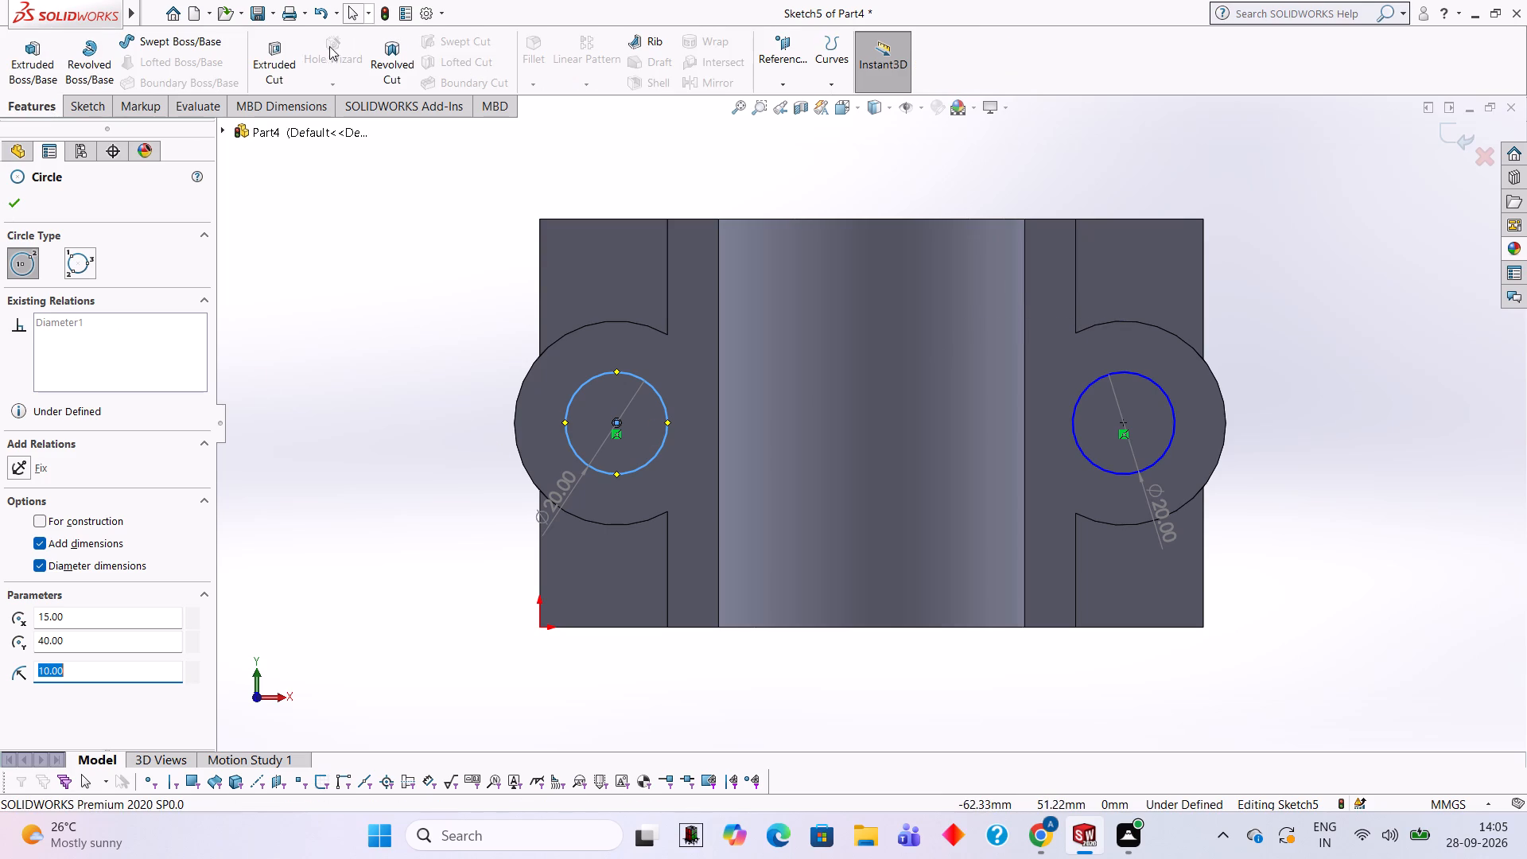
pyautogui.click(284, 50)
pyautogui.moveTo(392, 450); pyautogui.dragTo(406, 468, button='middle')
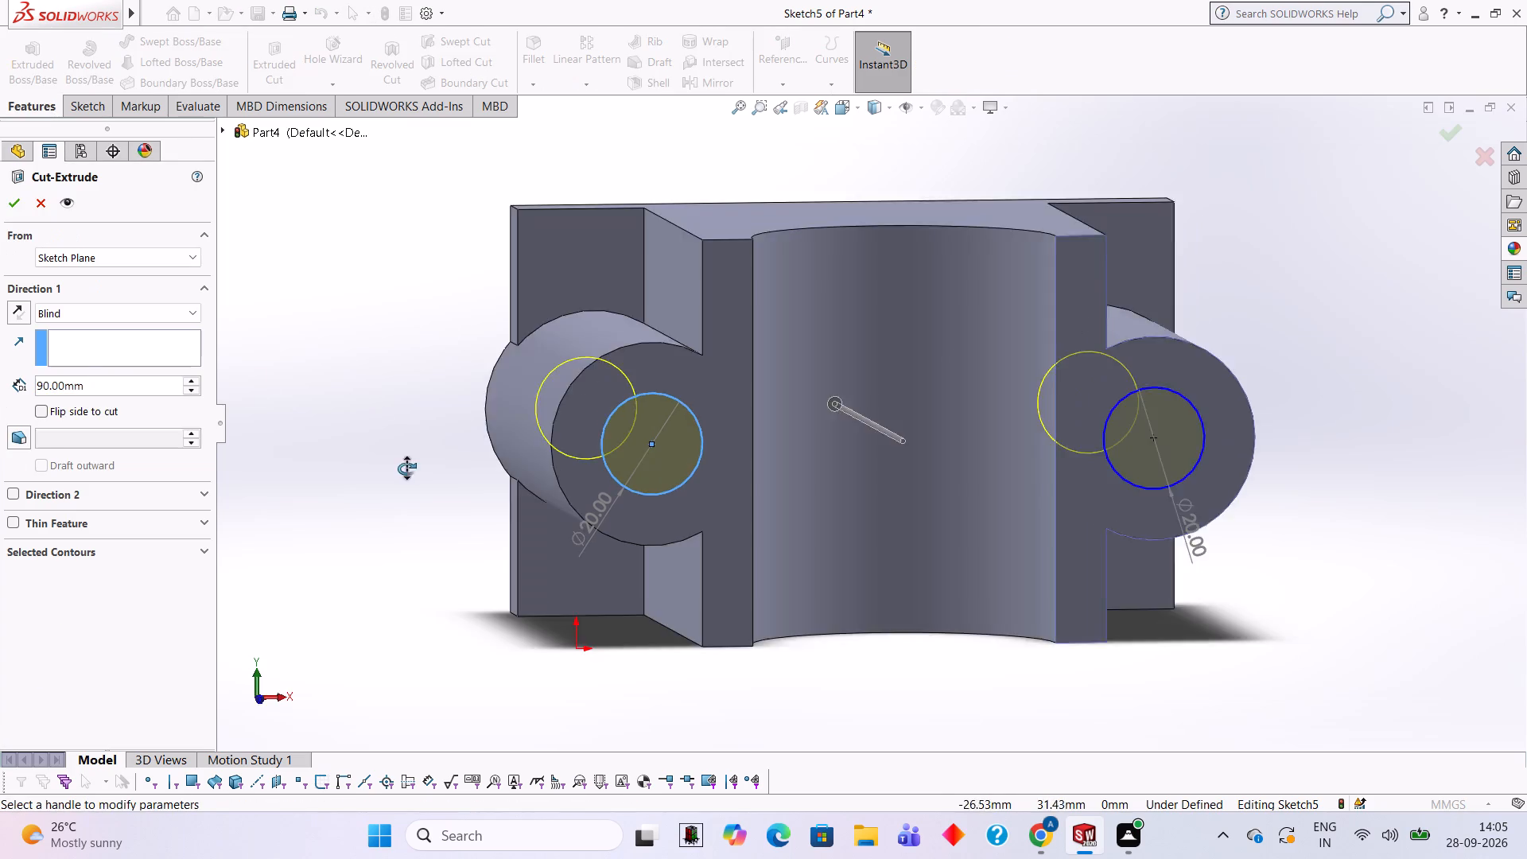
pyautogui.moveTo(406, 468); pyautogui.dragTo(392, 269, button='middle')
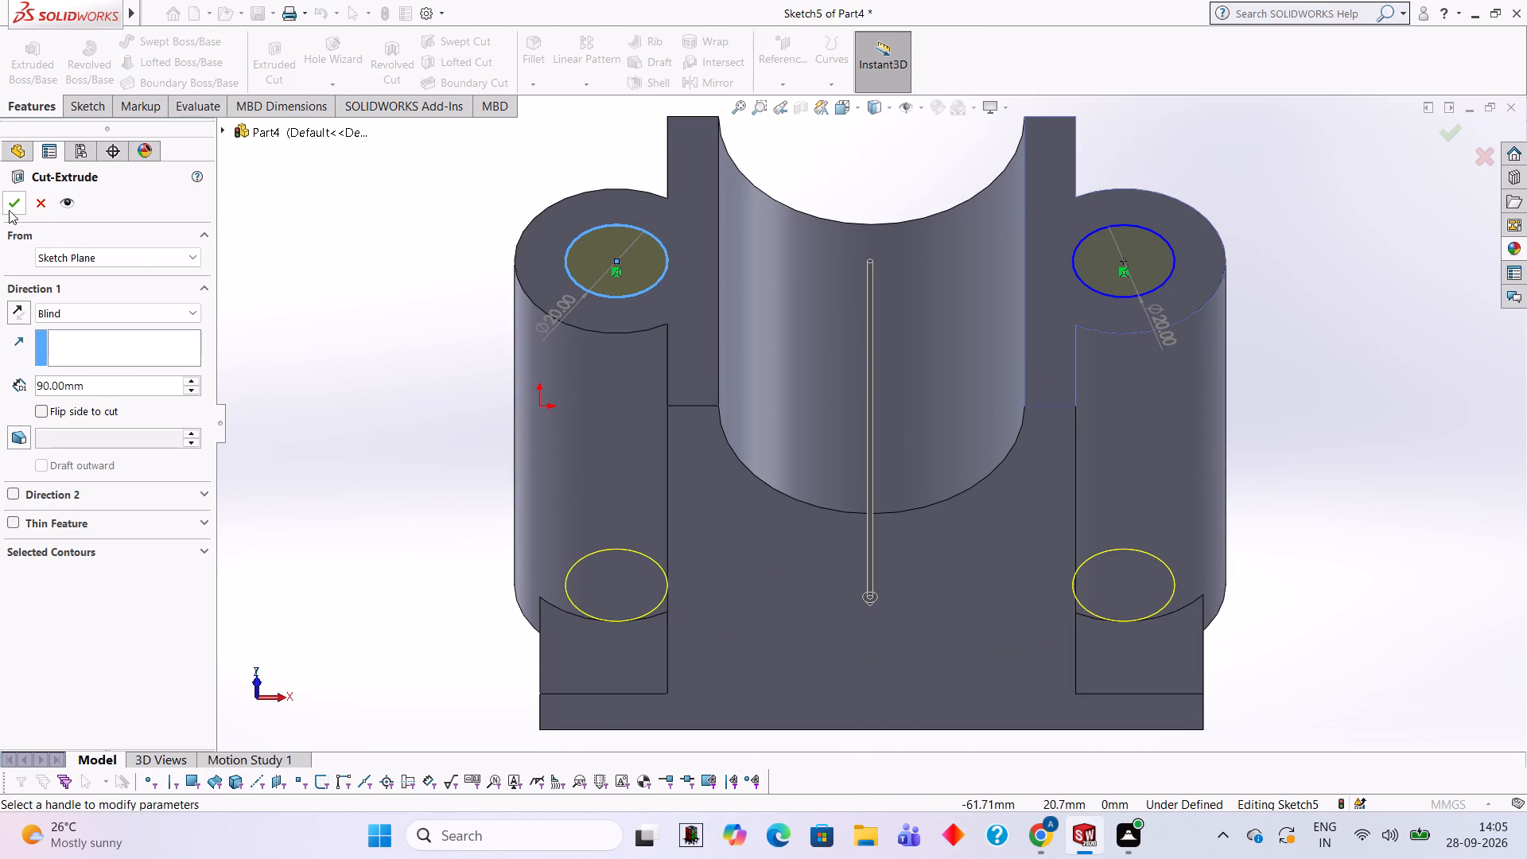
pyautogui.click(9, 210)
# Examine the part with its two boss holes from several angles and check it against the task brief.
pyautogui.moveTo(324, 220); pyautogui.dragTo(330, 396, button='middle')
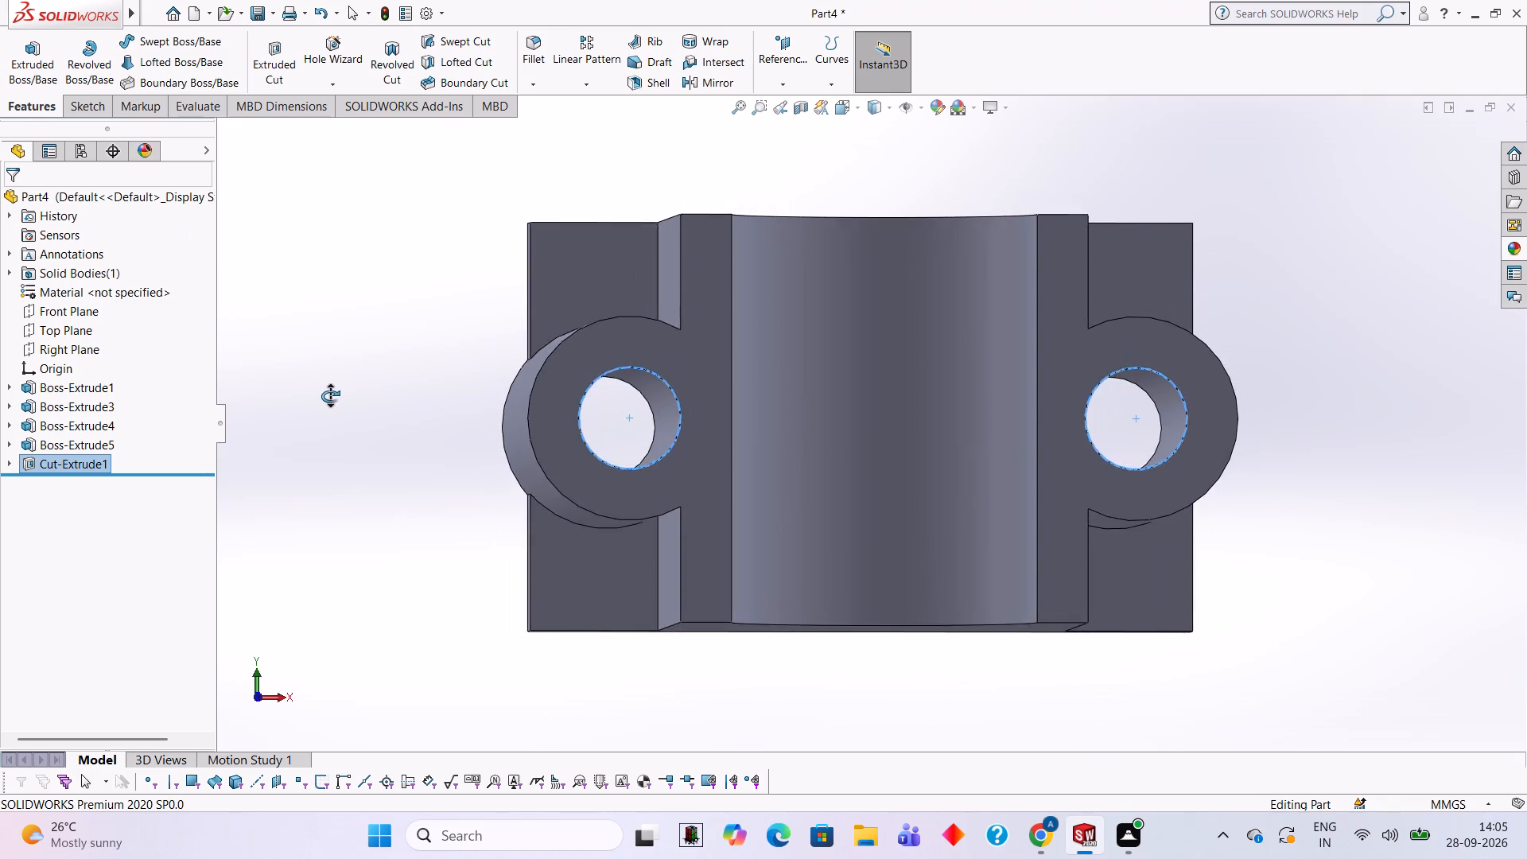
pyautogui.moveTo(330, 396); pyautogui.dragTo(321, 400, button='middle')
pyautogui.scroll(2, 493, 515)
pyautogui.moveTo(469, 367); pyautogui.dragTo(476, 202, button='middle')
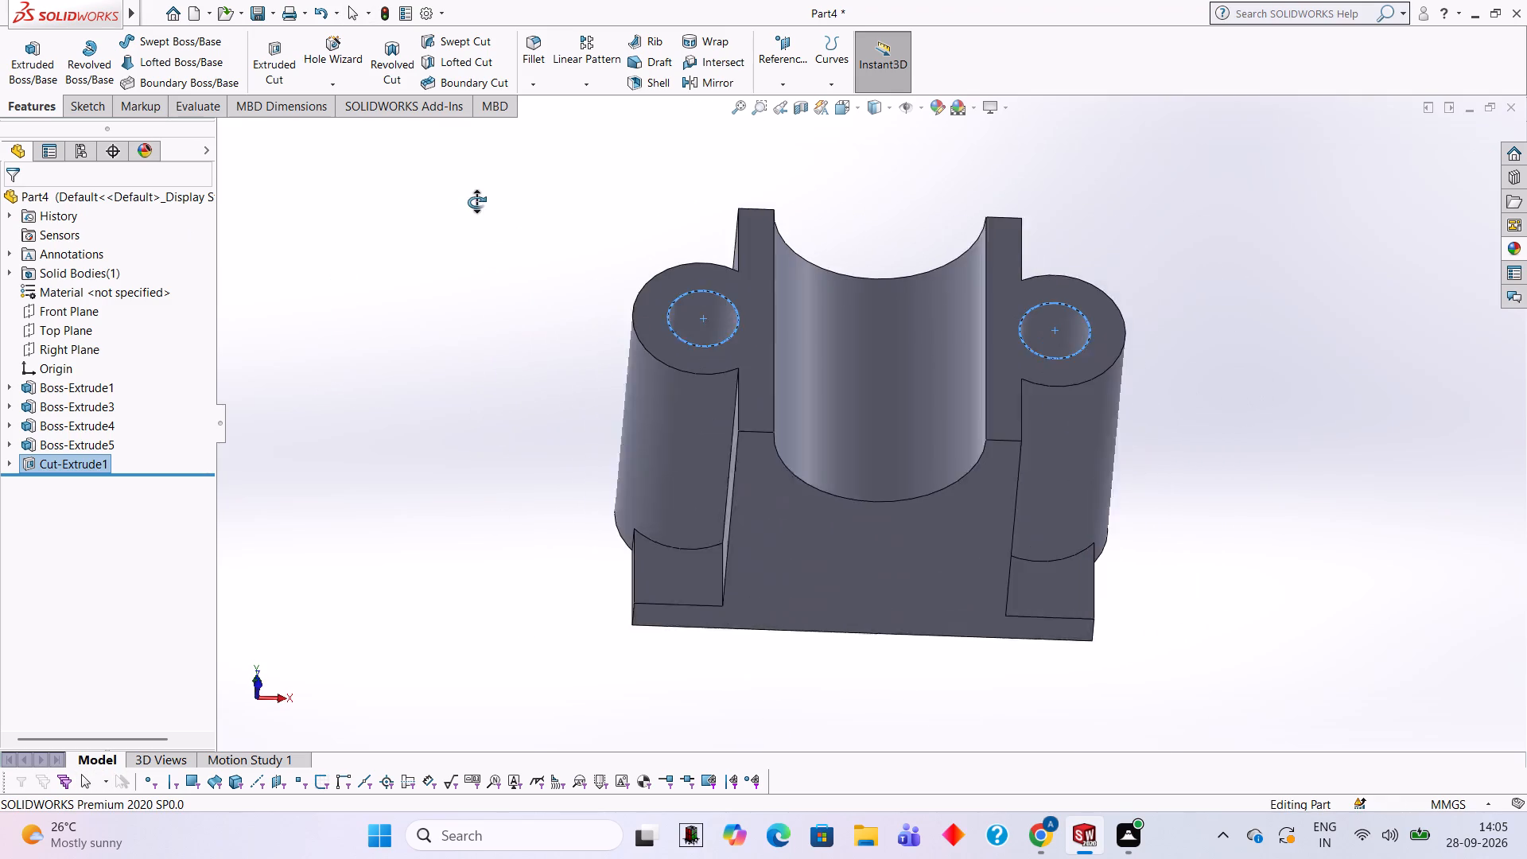
pyautogui.moveTo(476, 202); pyautogui.dragTo(473, 196, button='middle')
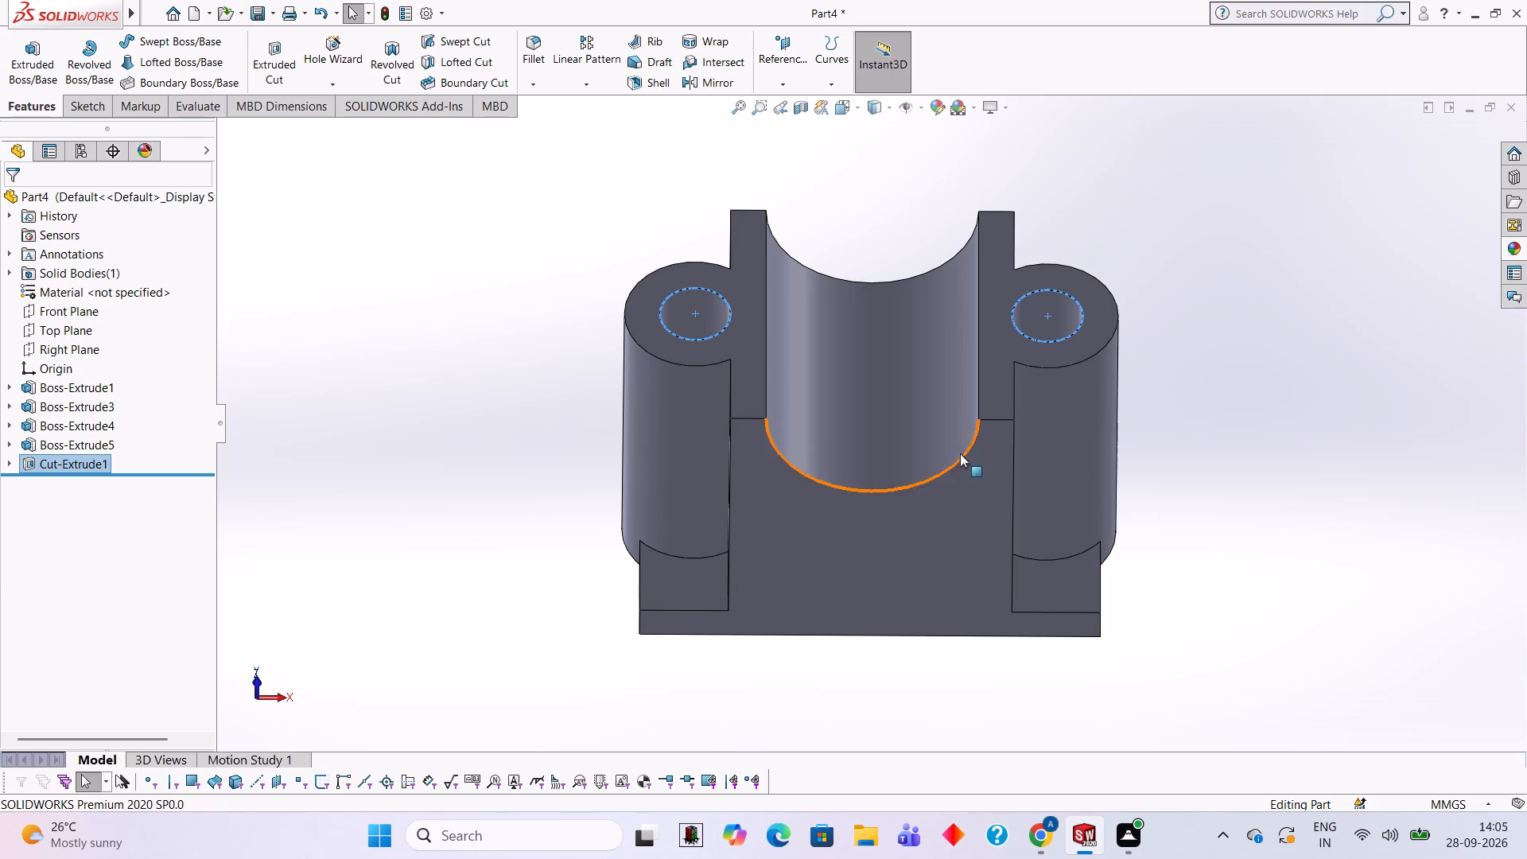
pyautogui.click(1293, 234)
pyautogui.moveTo(1280, 318); pyautogui.dragTo(1359, 503, button='middle')
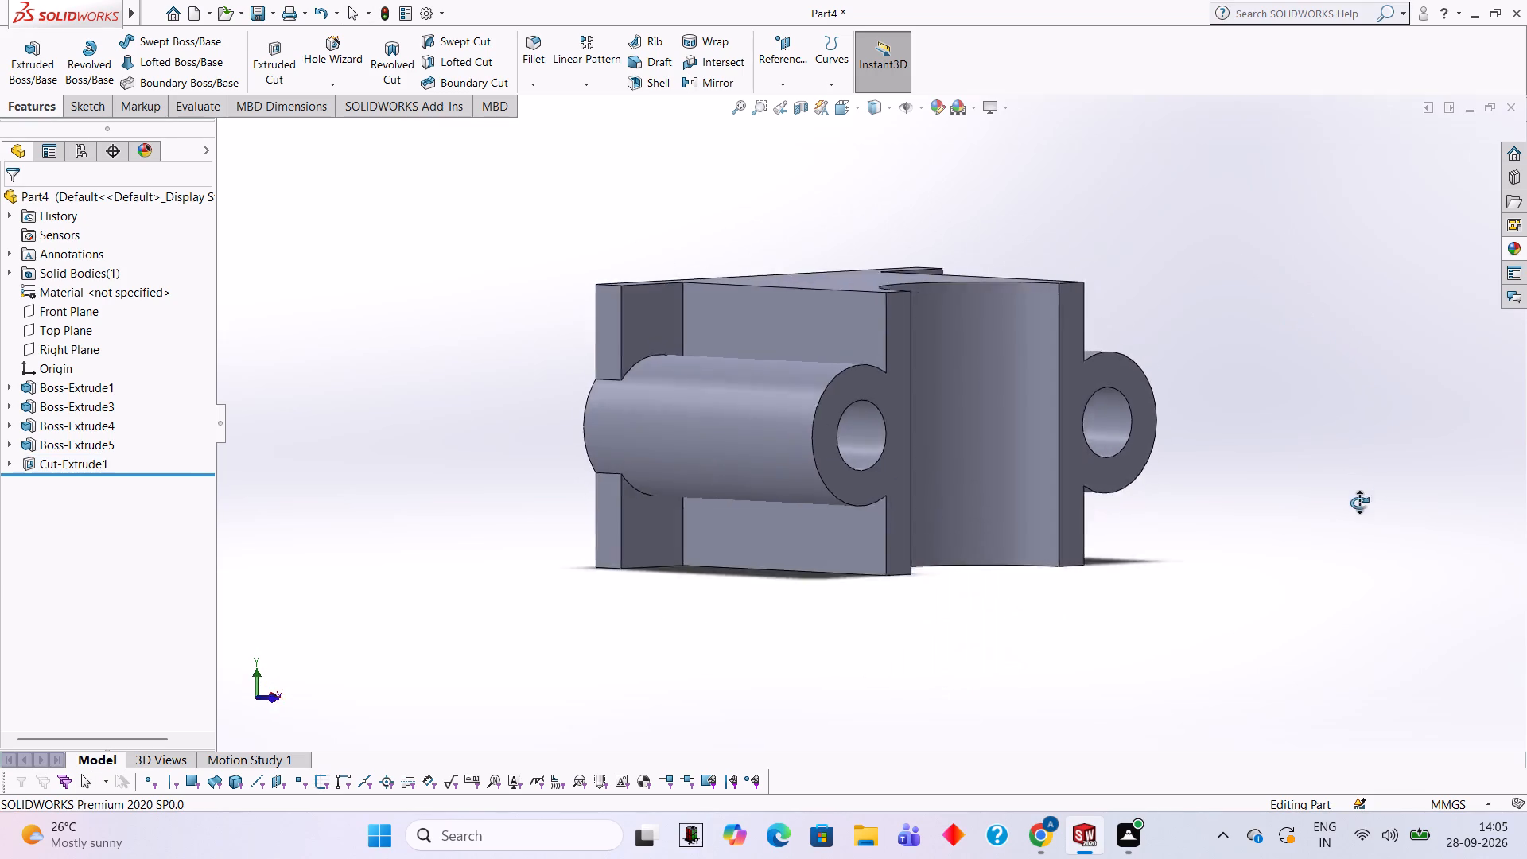
pyautogui.moveTo(1359, 503); pyautogui.dragTo(1245, 534, button='middle')
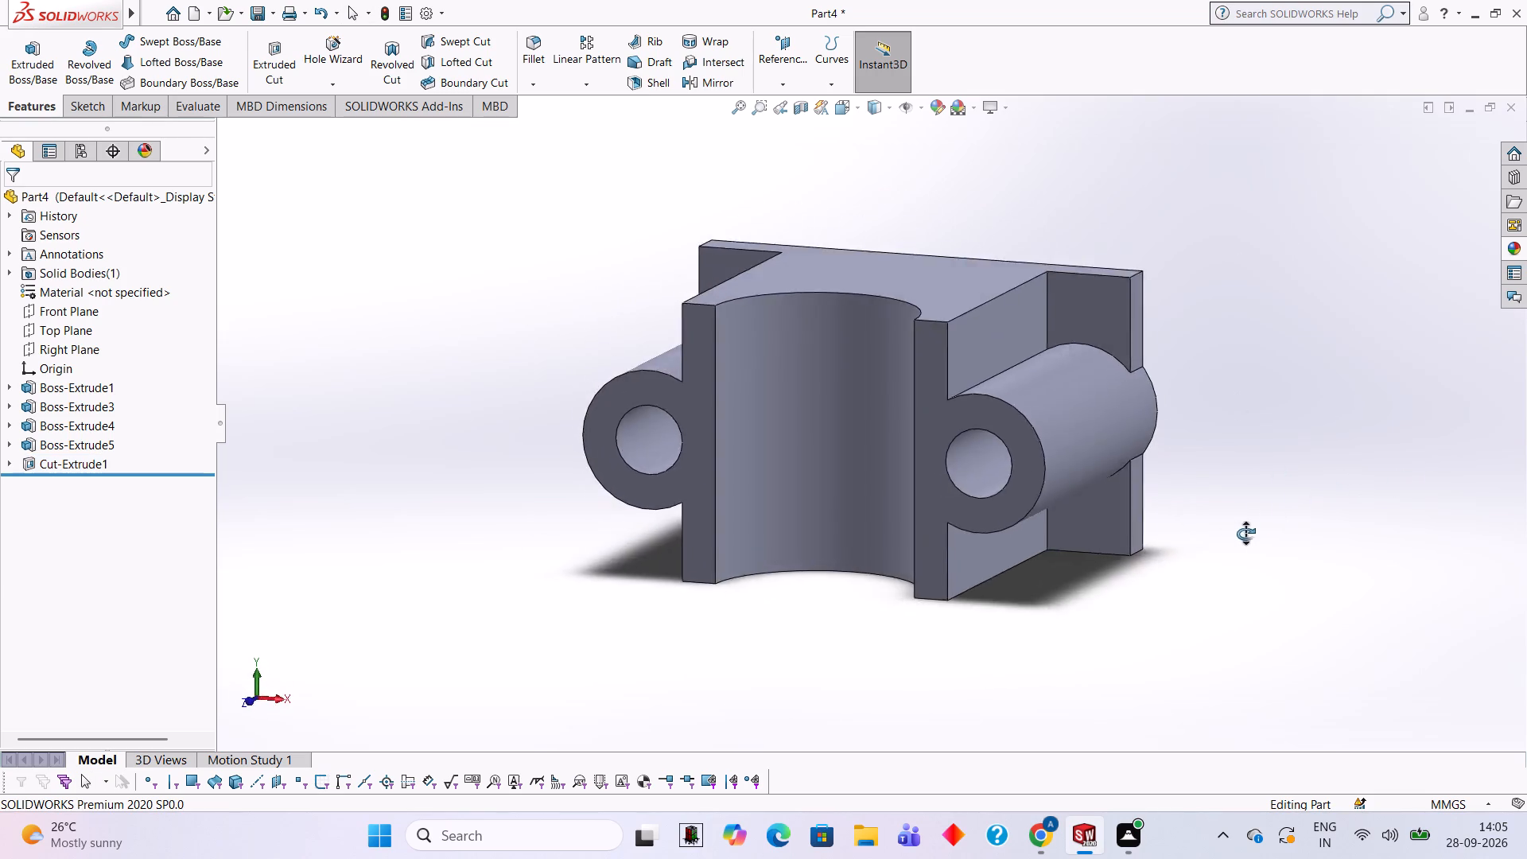
pyautogui.moveTo(1245, 534); pyautogui.dragTo(1278, 649, button='middle')
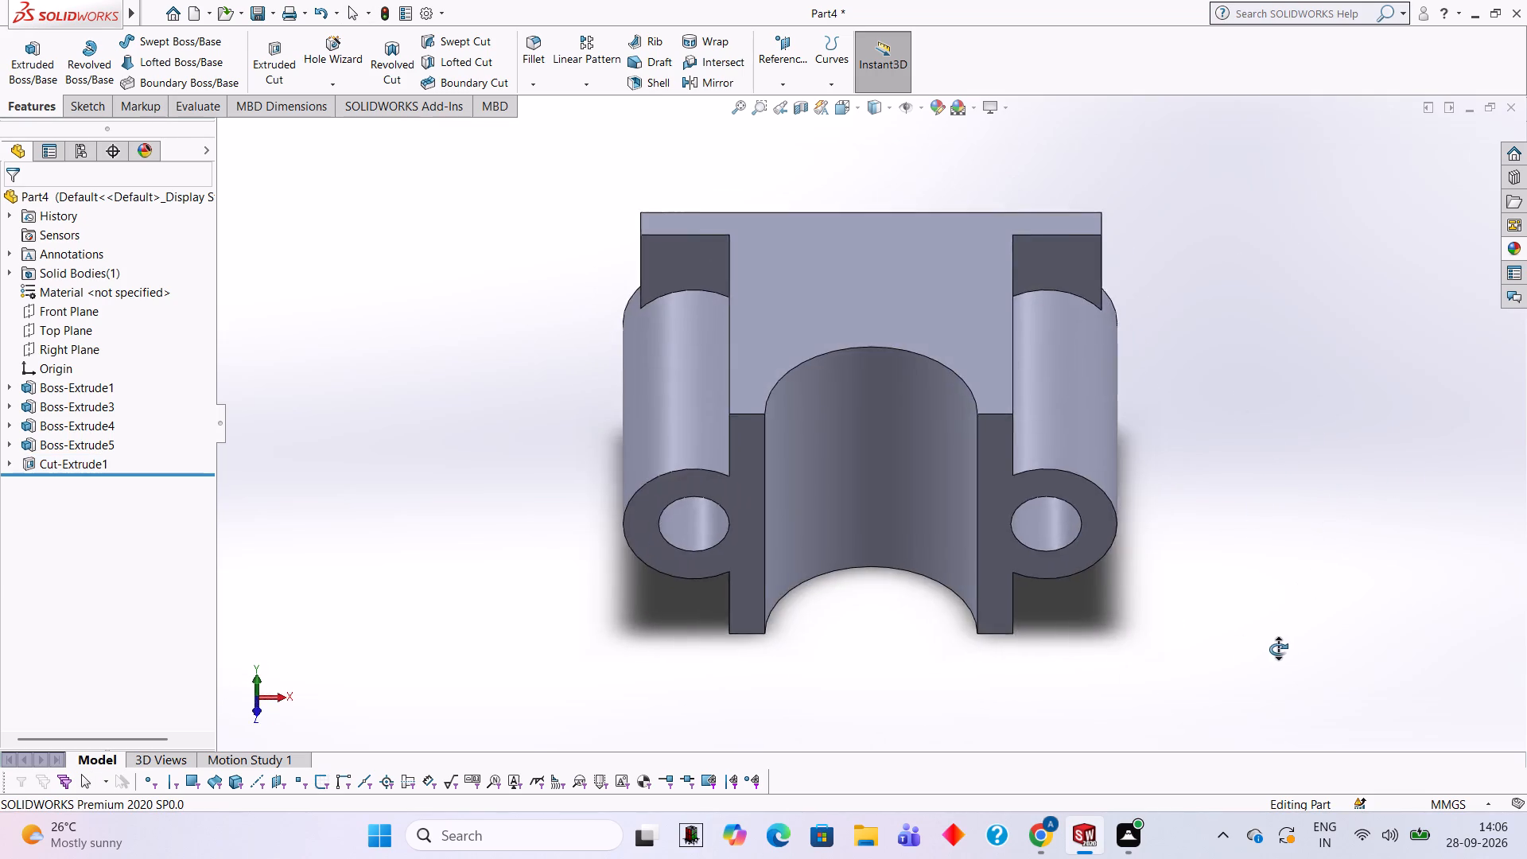
pyautogui.moveTo(1278, 649); pyautogui.dragTo(1254, 438, button='middle')
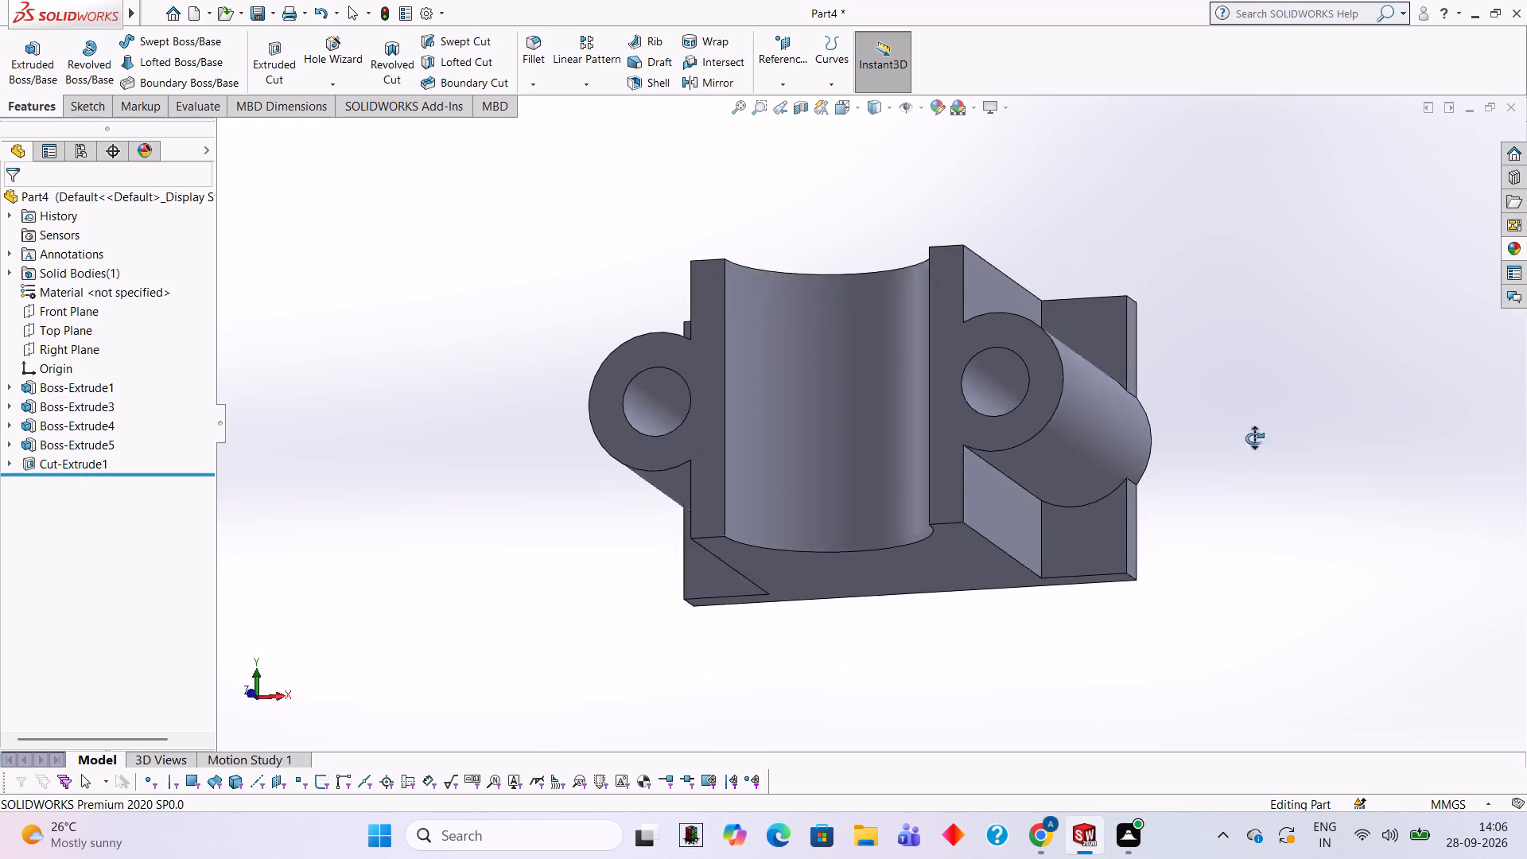
pyautogui.moveTo(1254, 438); pyautogui.dragTo(1248, 350, button='middle')
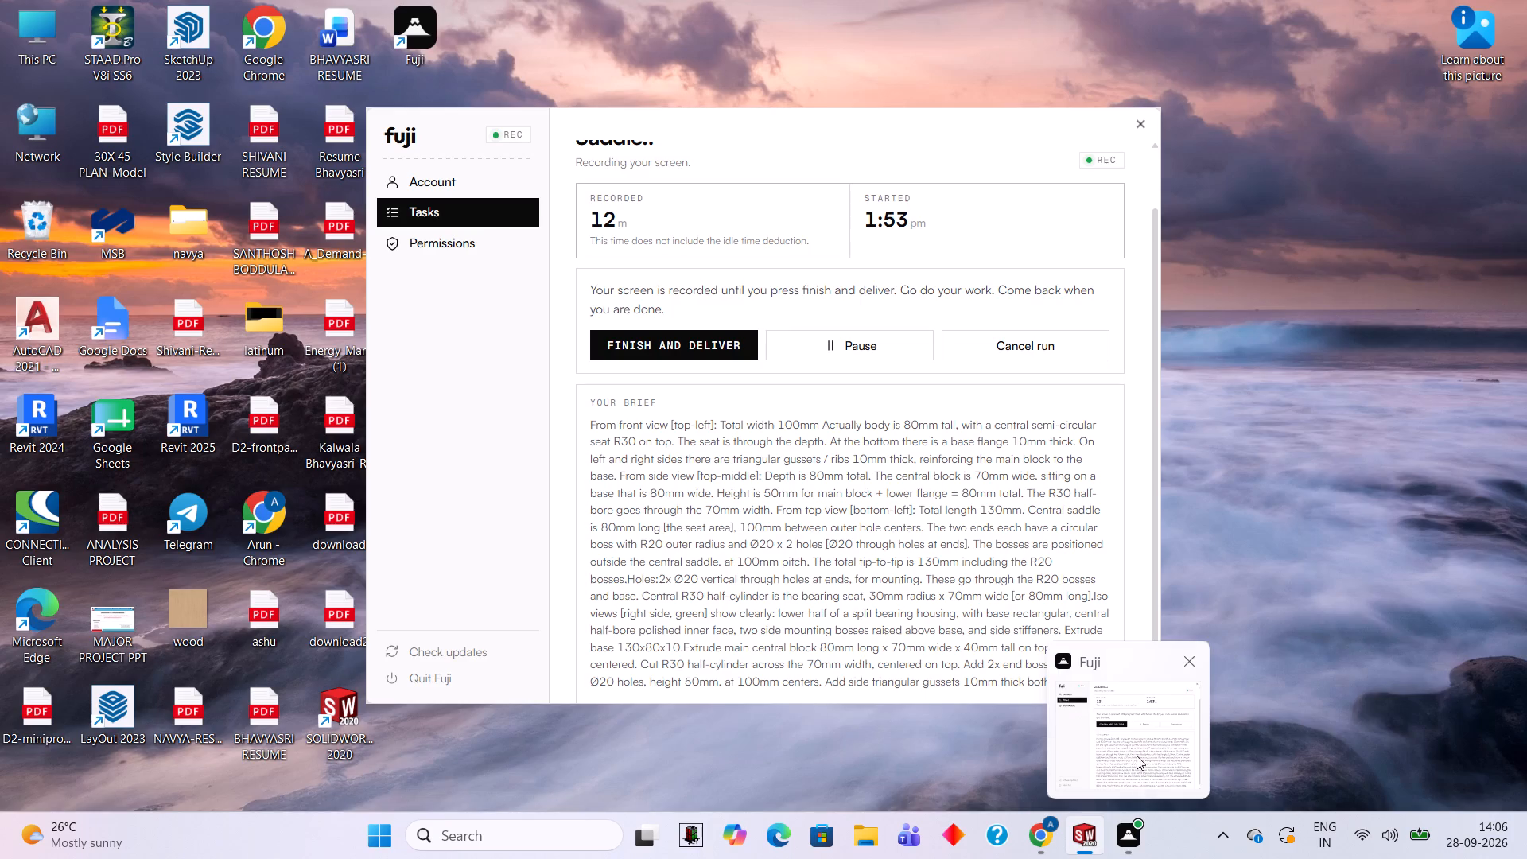
pyautogui.moveTo(1199, 395); pyautogui.dragTo(1237, 454, button='middle')
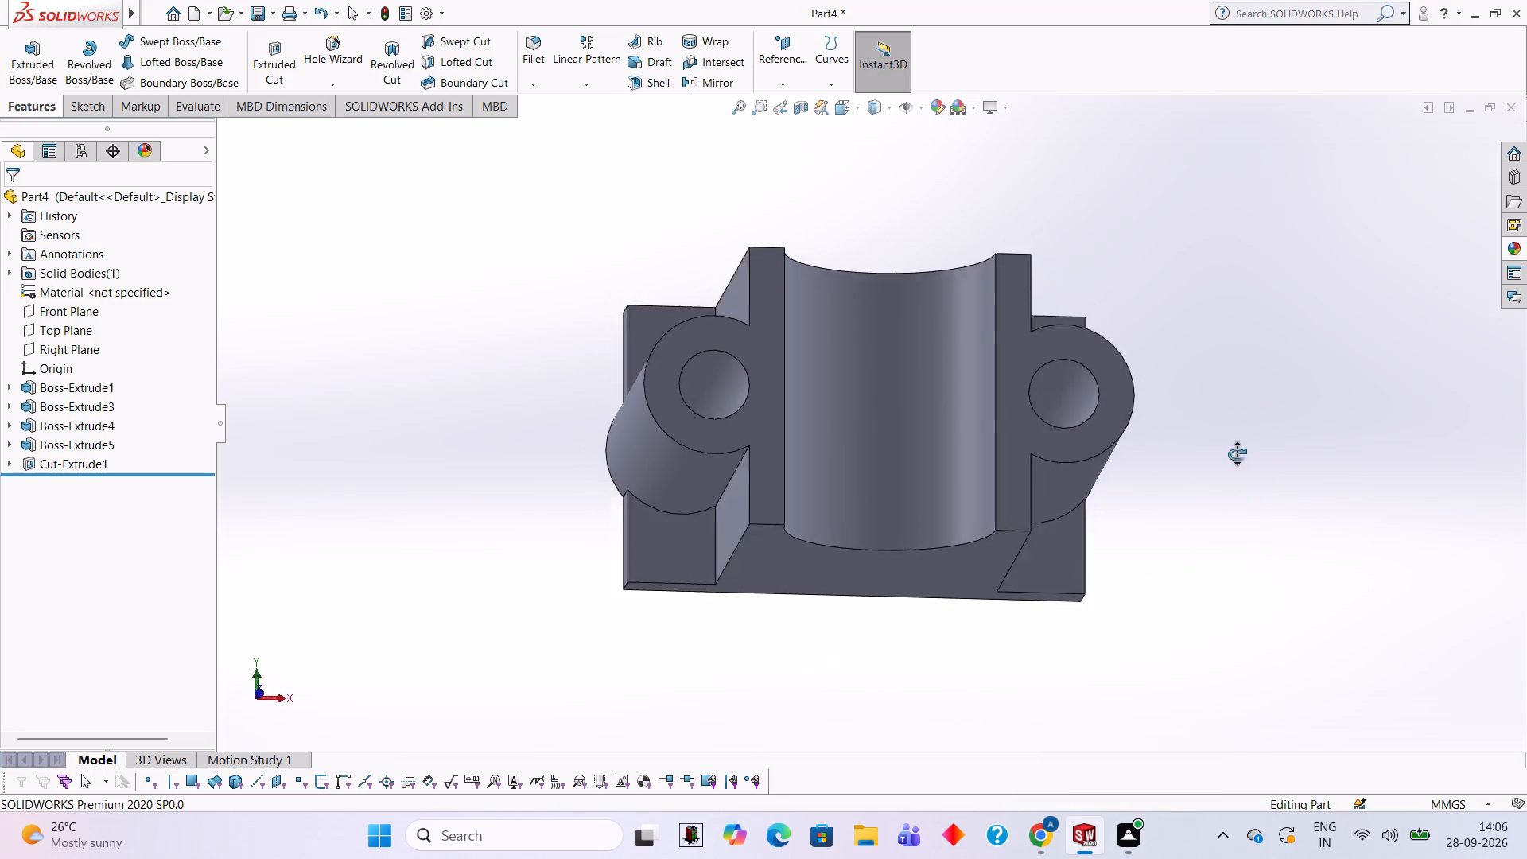
# On the part's underside face, sketch a right triangle in one block-to-plate corner, 50 mm along the block and 25 mm along the plate.
pyautogui.moveTo(1237, 454); pyautogui.dragTo(1232, 262, button='middle')
pyautogui.click(923, 534)
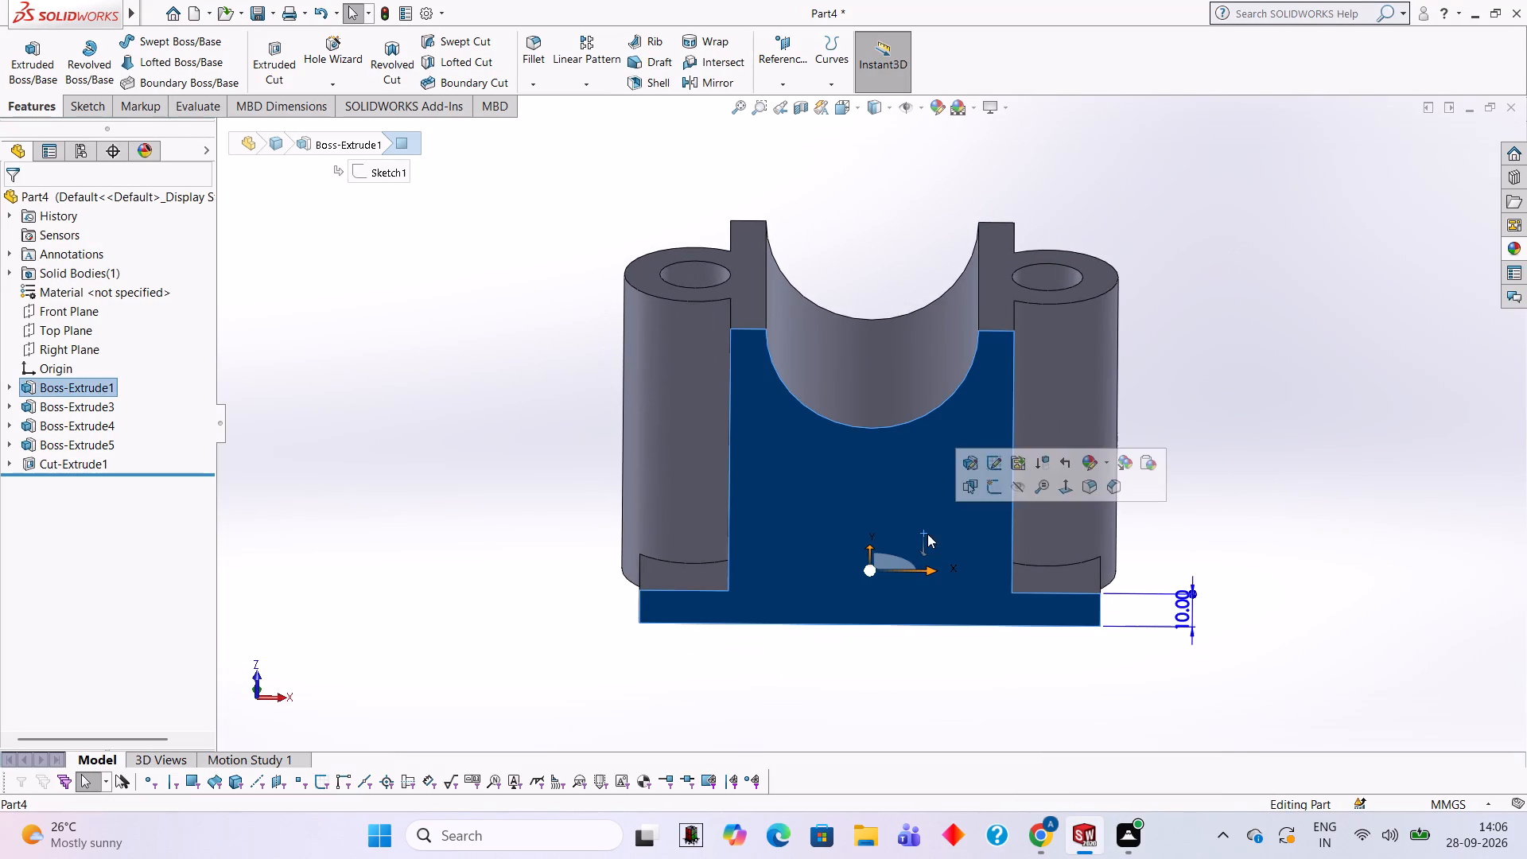
pyautogui.click(996, 493)
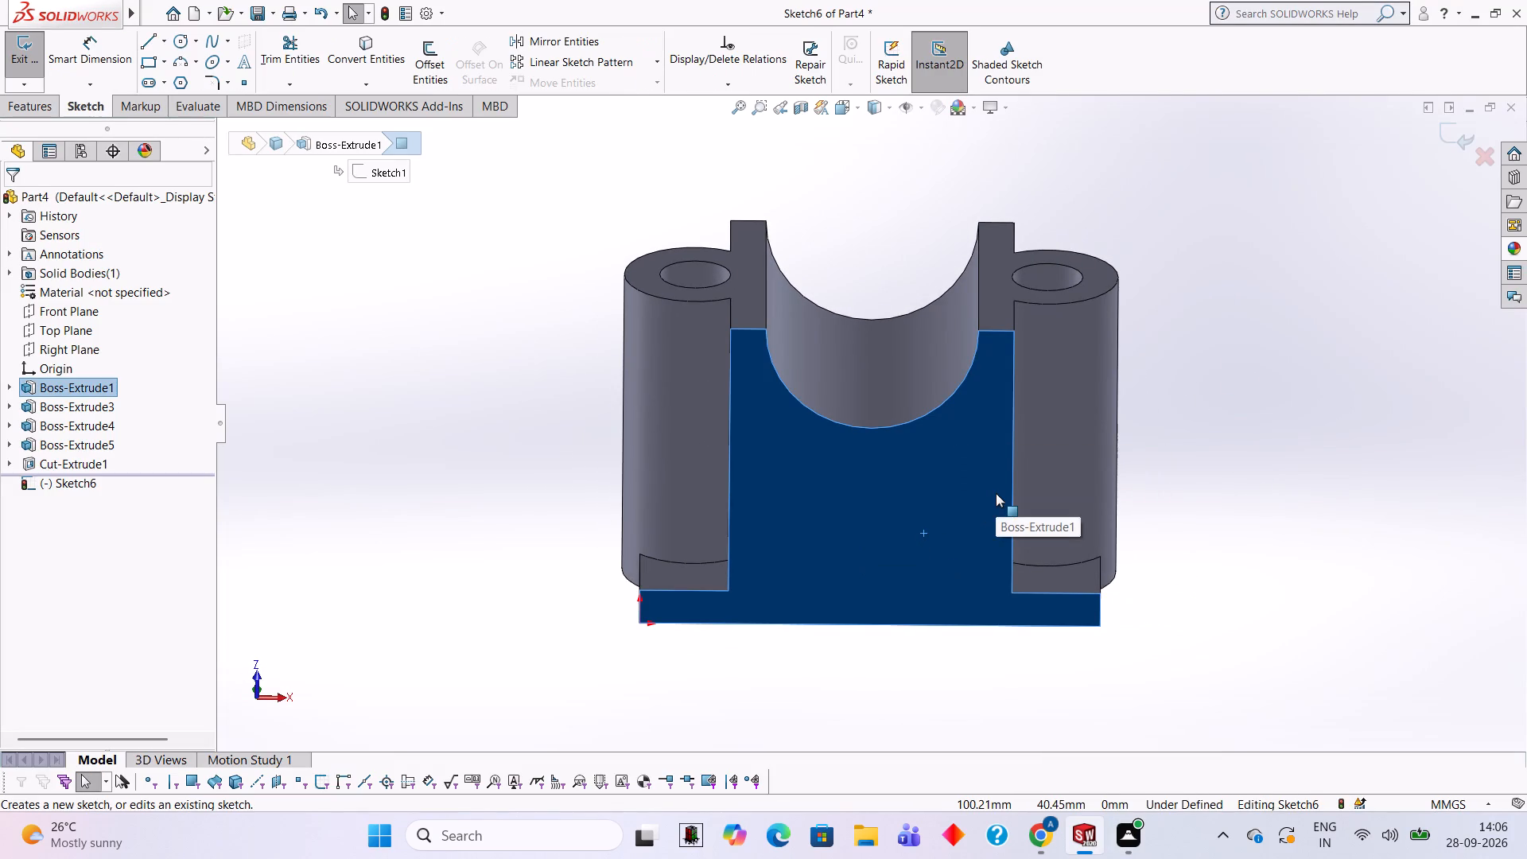
pyautogui.hotkey('ctrl', '8')
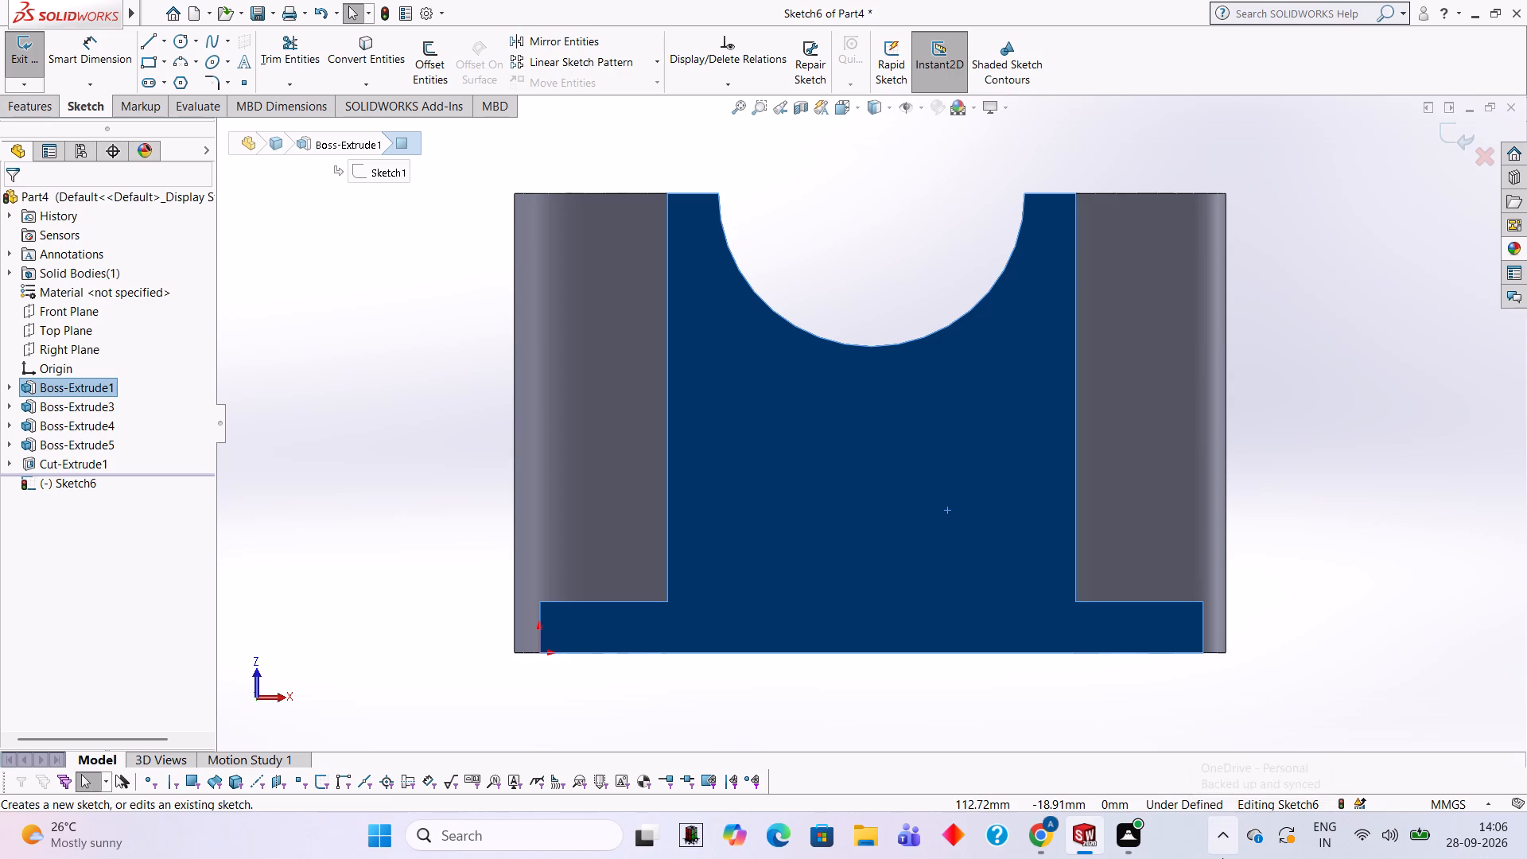
pyautogui.click(143, 49)
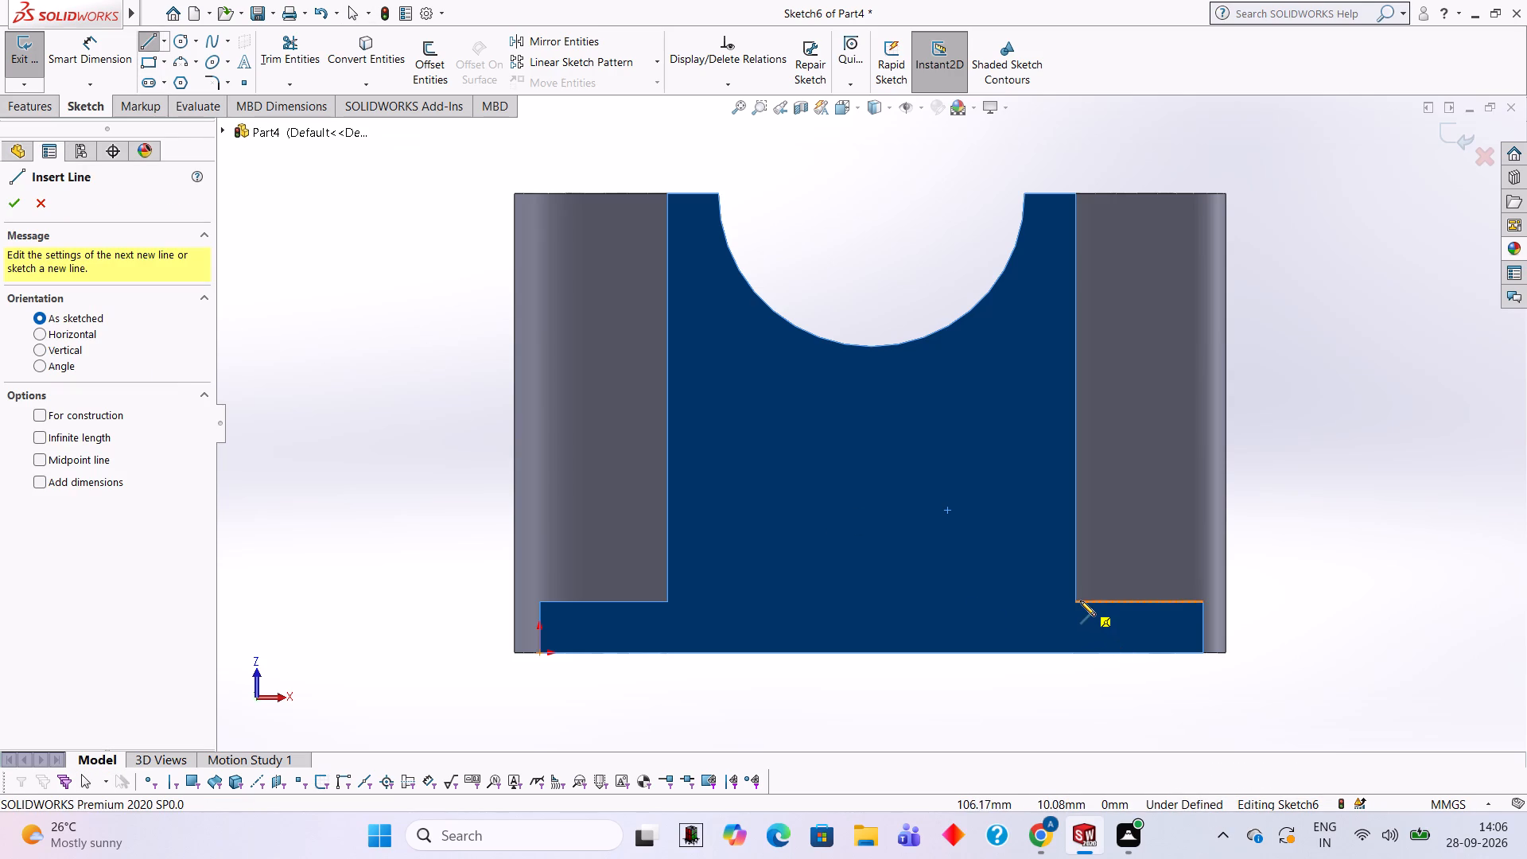
pyautogui.click(1073, 601)
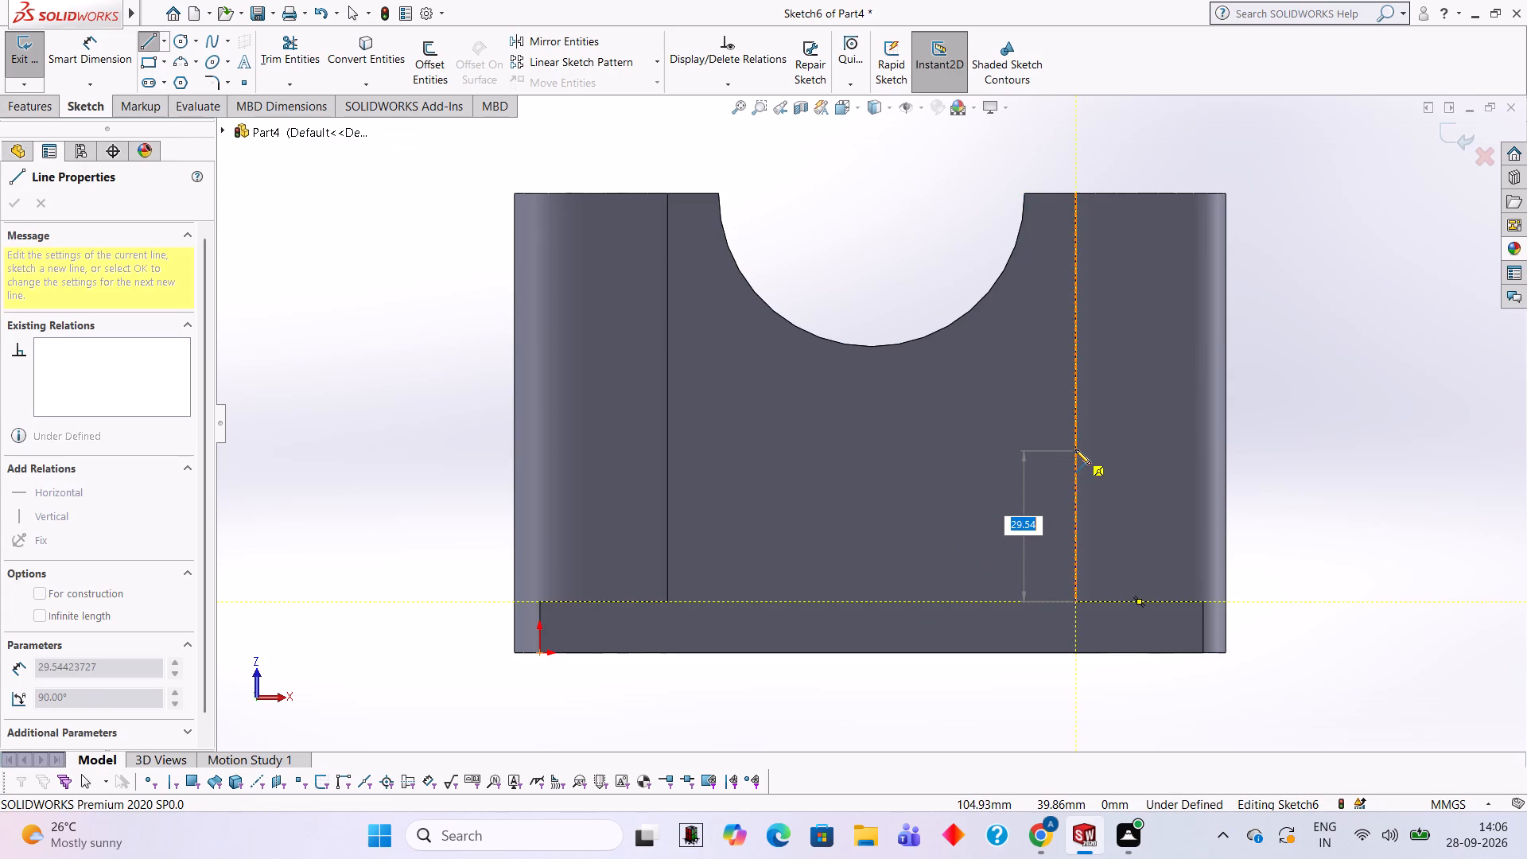
pyautogui.write('50')
pyautogui.press('Return')
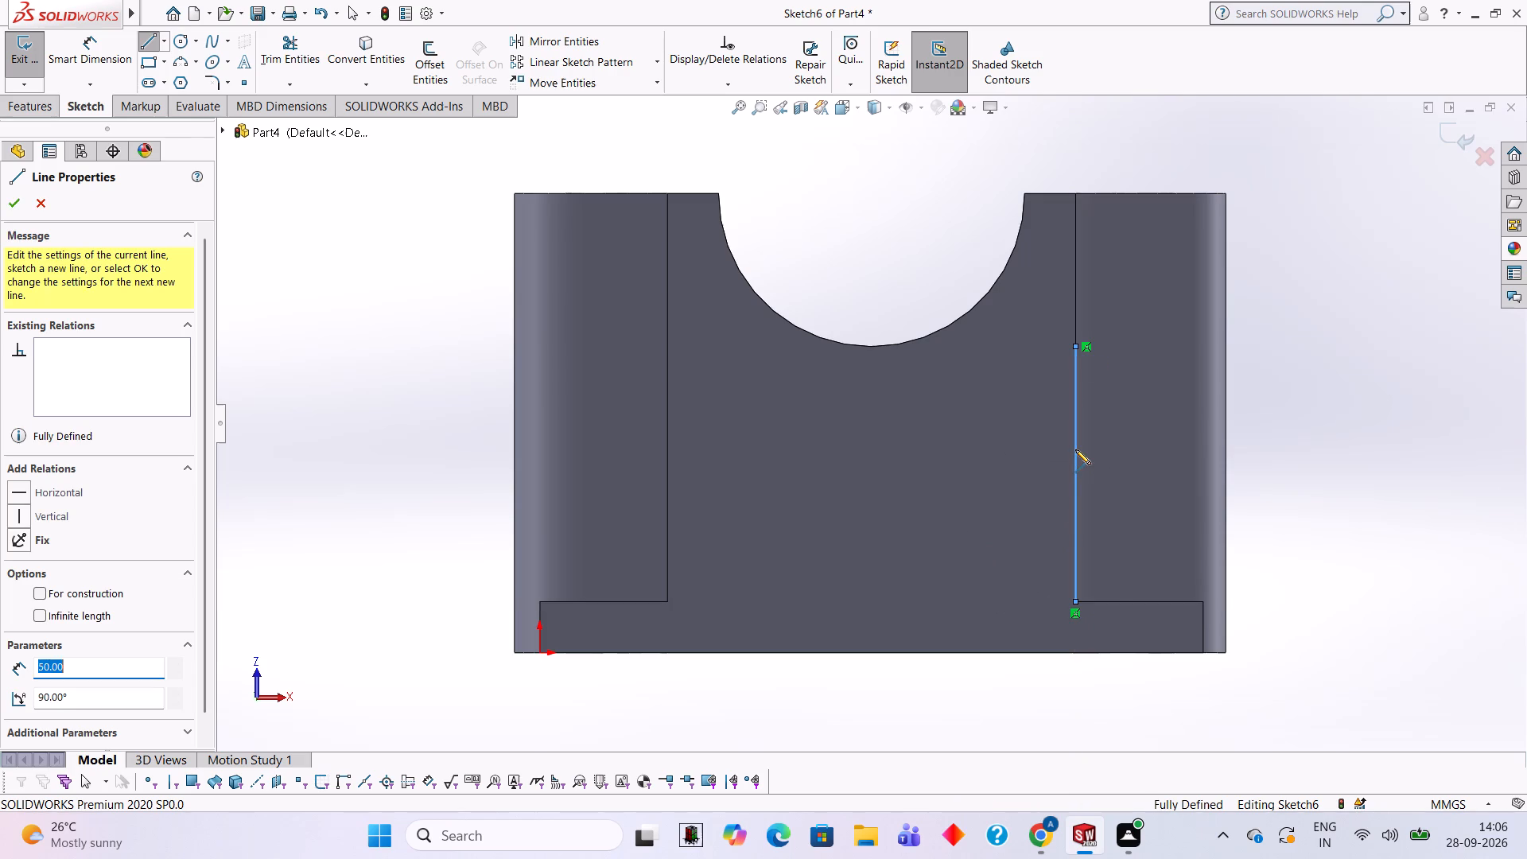
pyautogui.click(1203, 602)
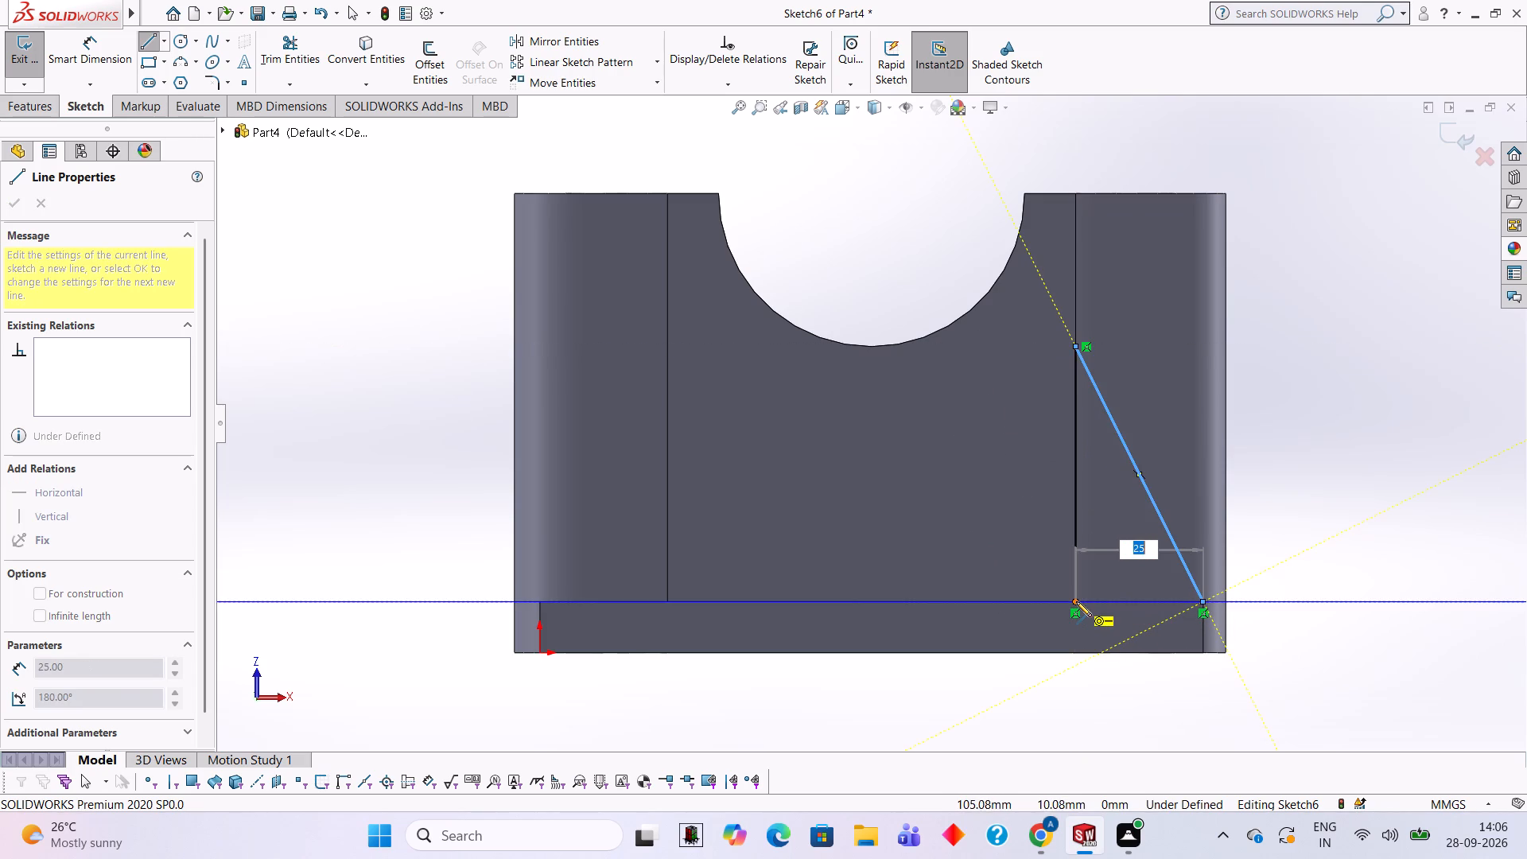
pyautogui.click(1074, 601)
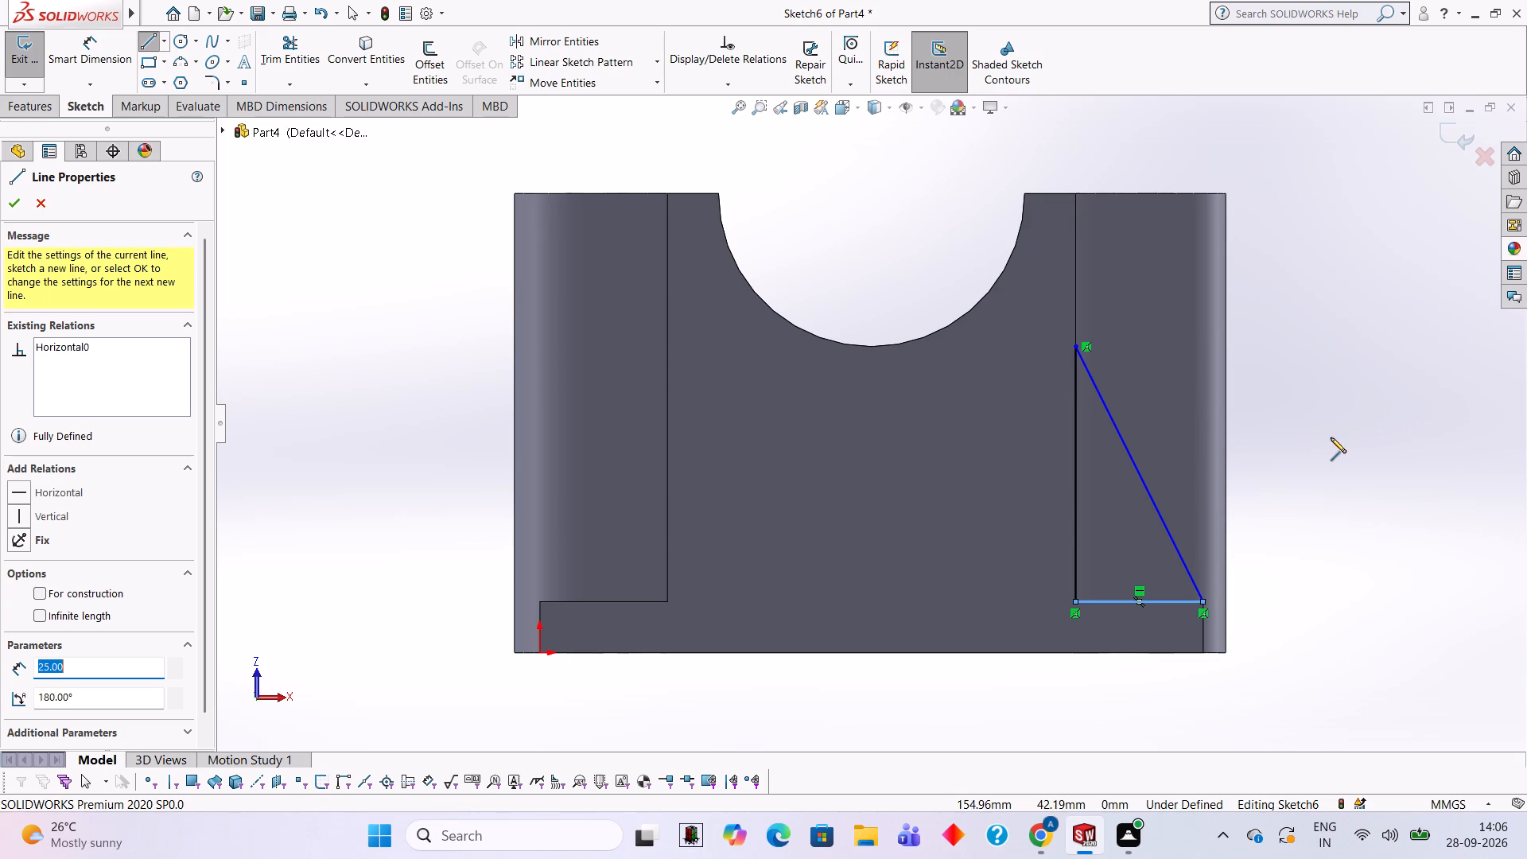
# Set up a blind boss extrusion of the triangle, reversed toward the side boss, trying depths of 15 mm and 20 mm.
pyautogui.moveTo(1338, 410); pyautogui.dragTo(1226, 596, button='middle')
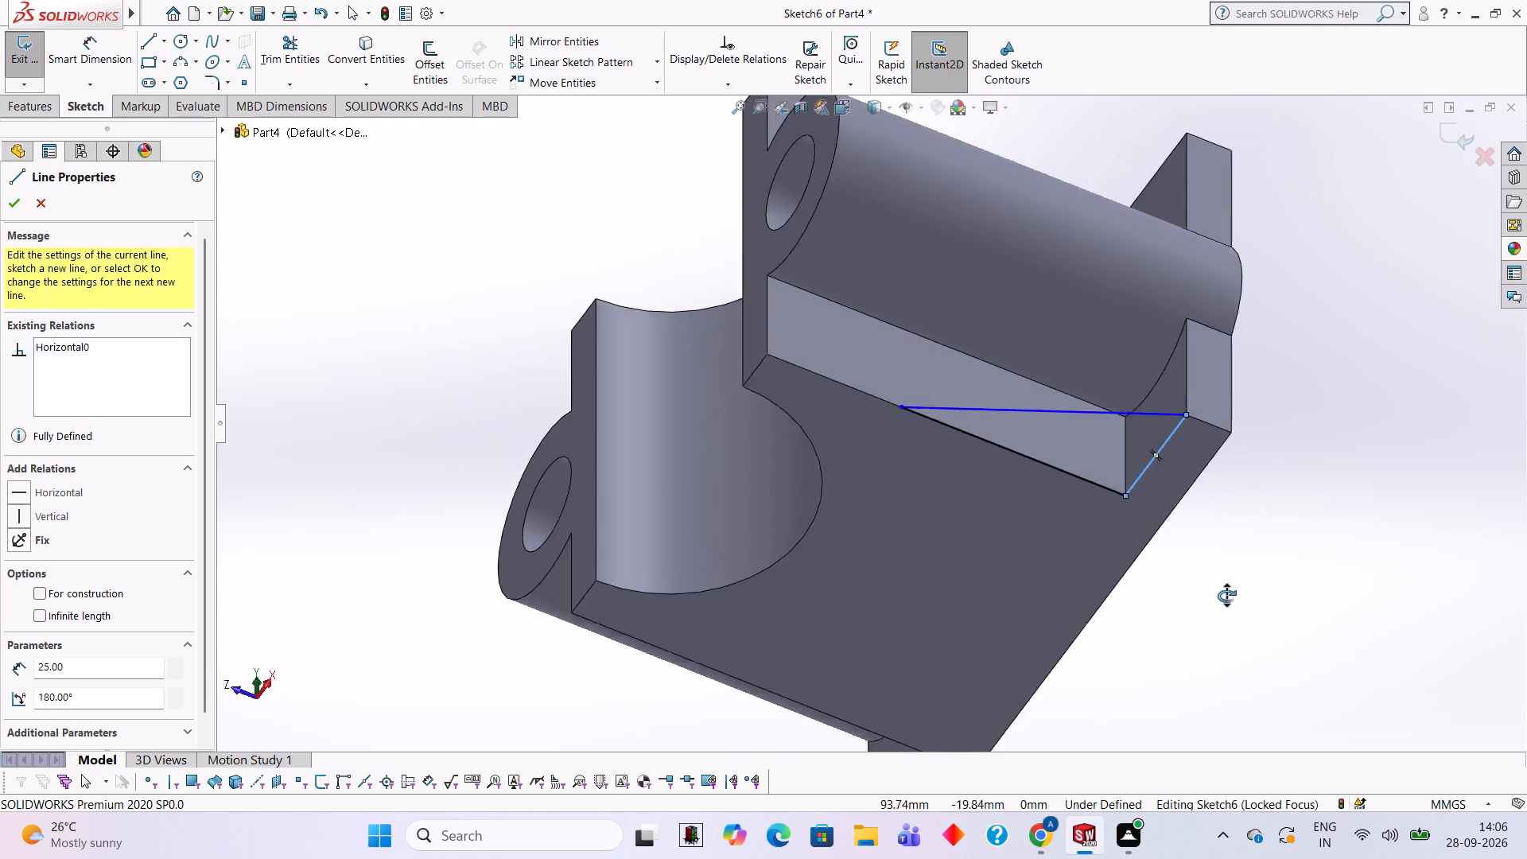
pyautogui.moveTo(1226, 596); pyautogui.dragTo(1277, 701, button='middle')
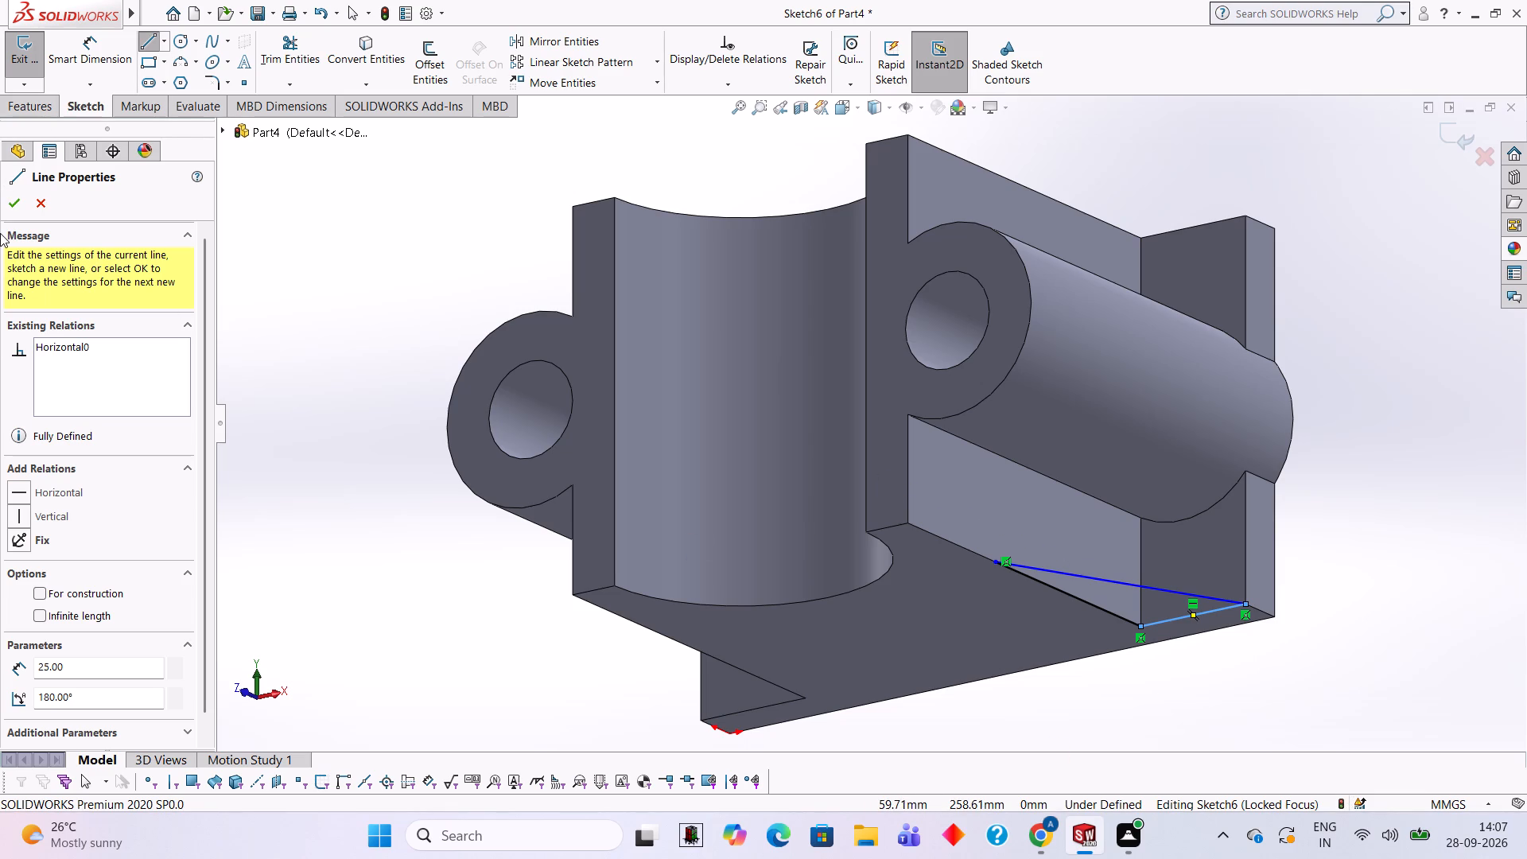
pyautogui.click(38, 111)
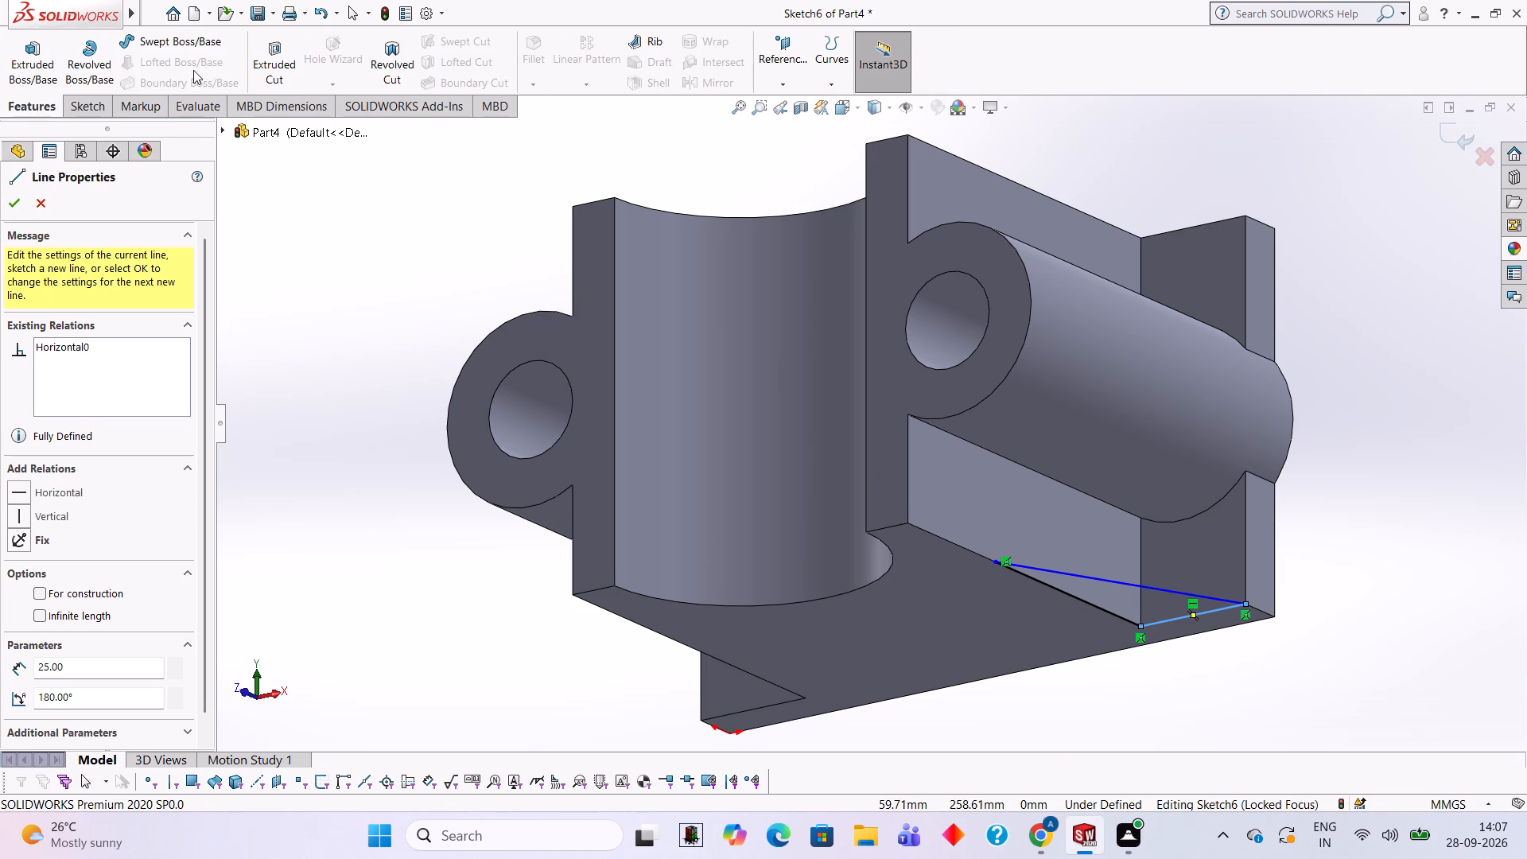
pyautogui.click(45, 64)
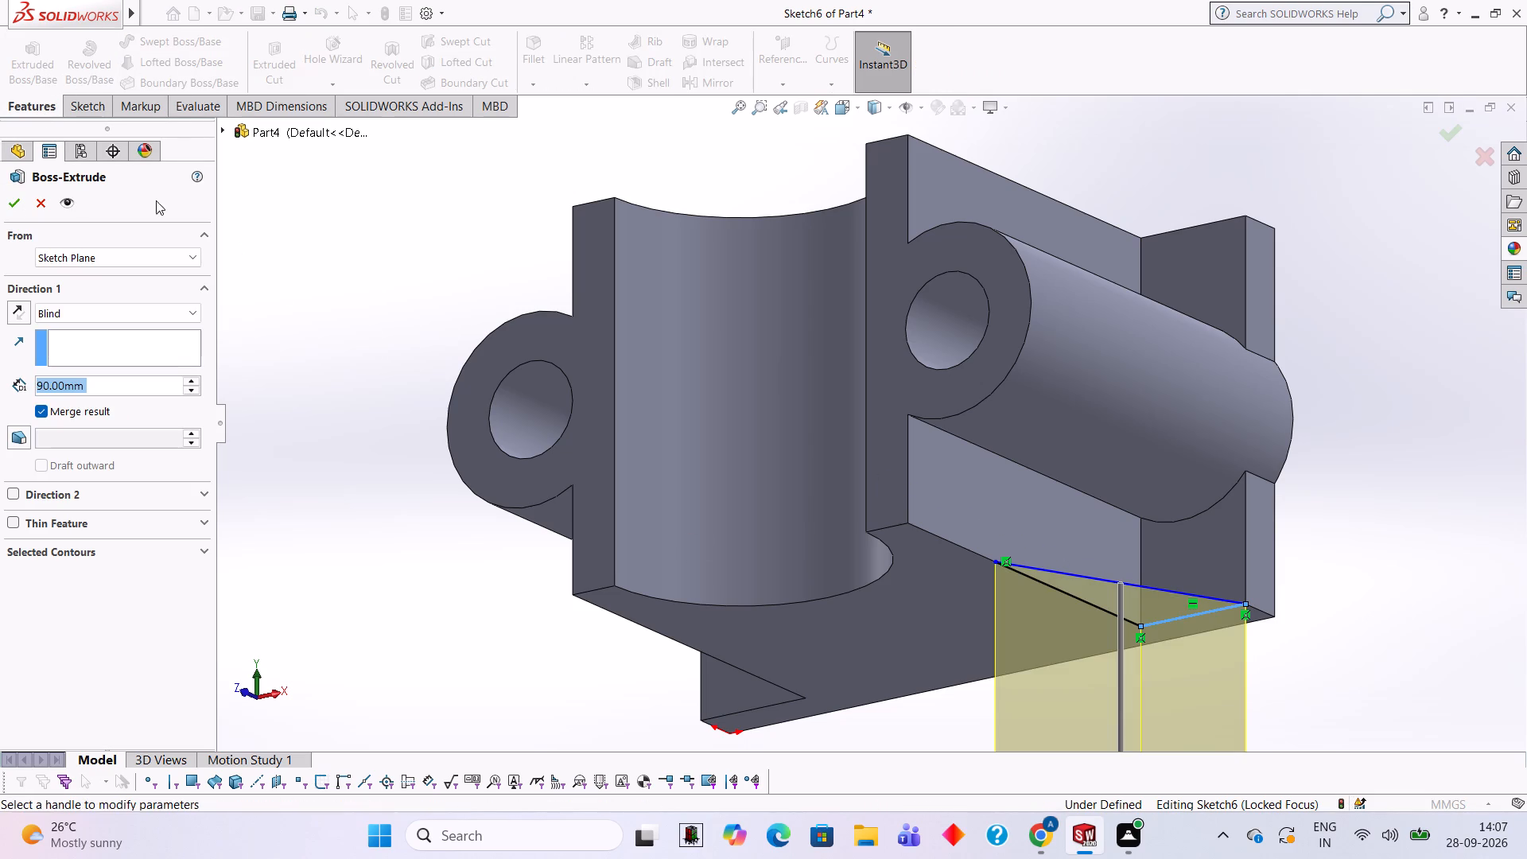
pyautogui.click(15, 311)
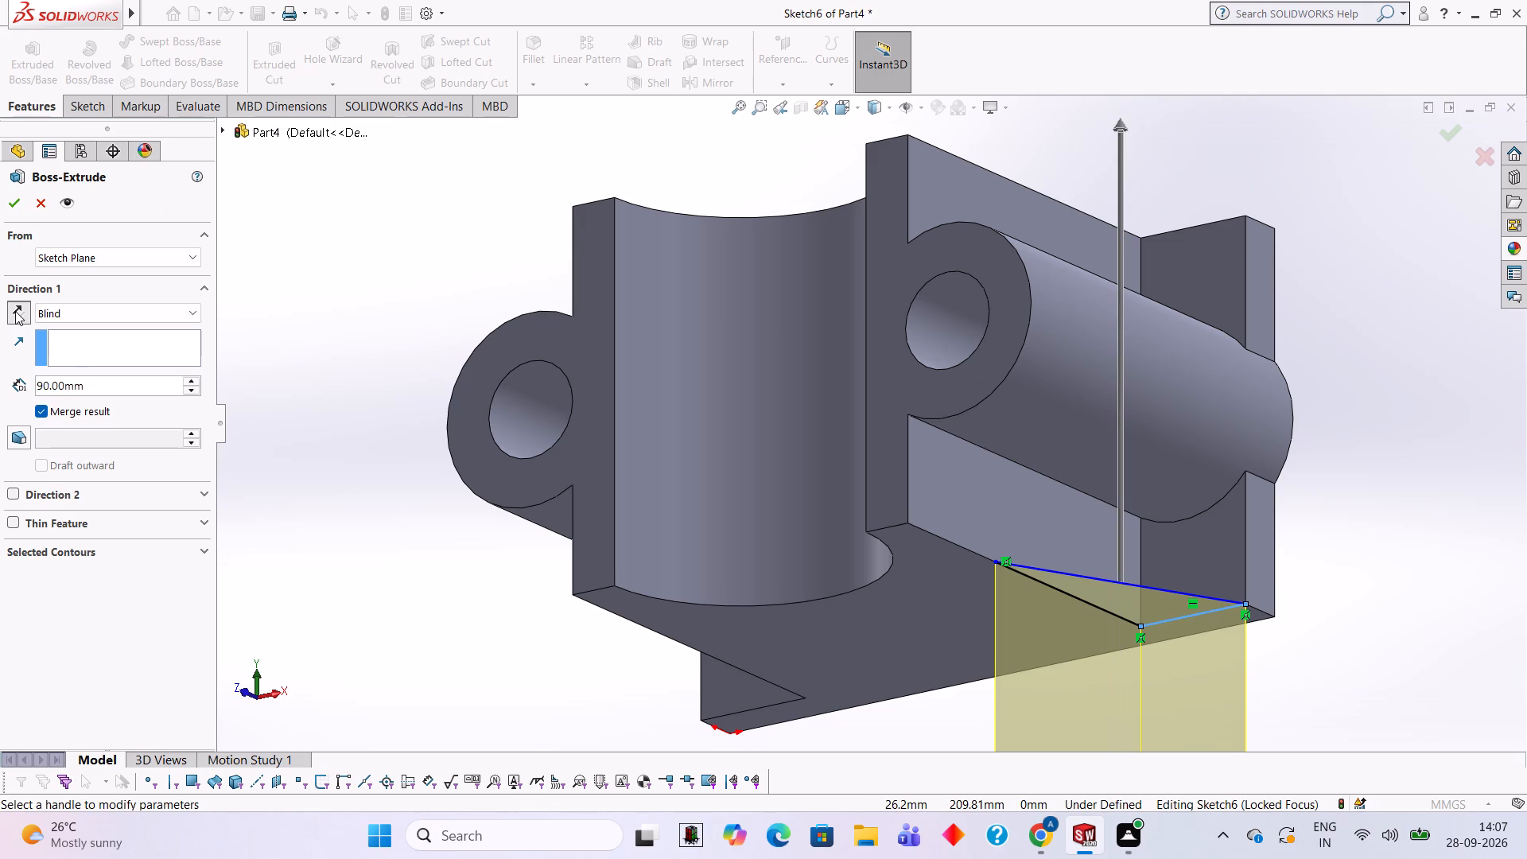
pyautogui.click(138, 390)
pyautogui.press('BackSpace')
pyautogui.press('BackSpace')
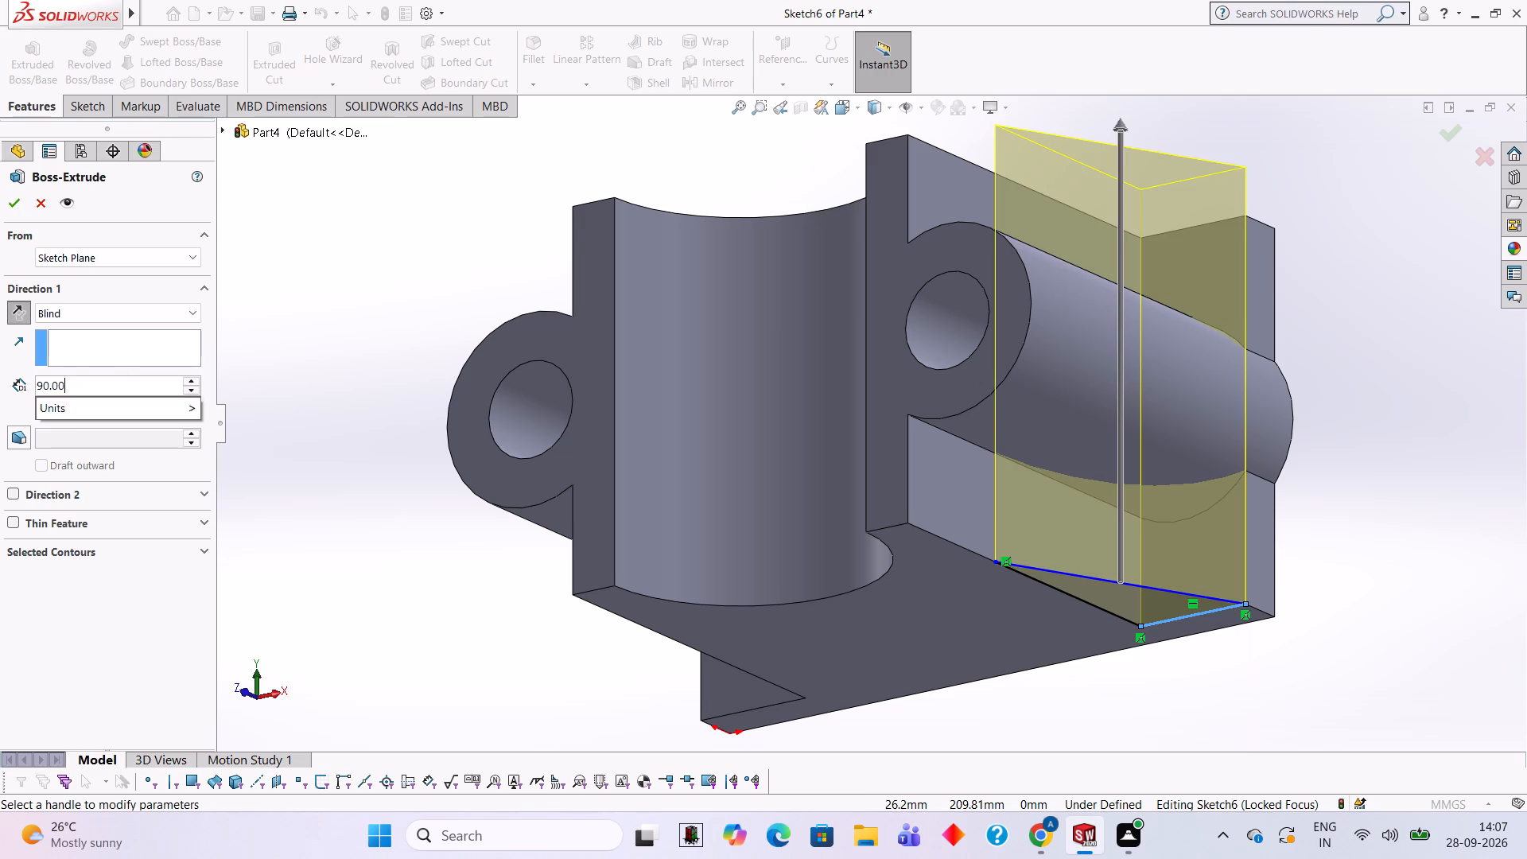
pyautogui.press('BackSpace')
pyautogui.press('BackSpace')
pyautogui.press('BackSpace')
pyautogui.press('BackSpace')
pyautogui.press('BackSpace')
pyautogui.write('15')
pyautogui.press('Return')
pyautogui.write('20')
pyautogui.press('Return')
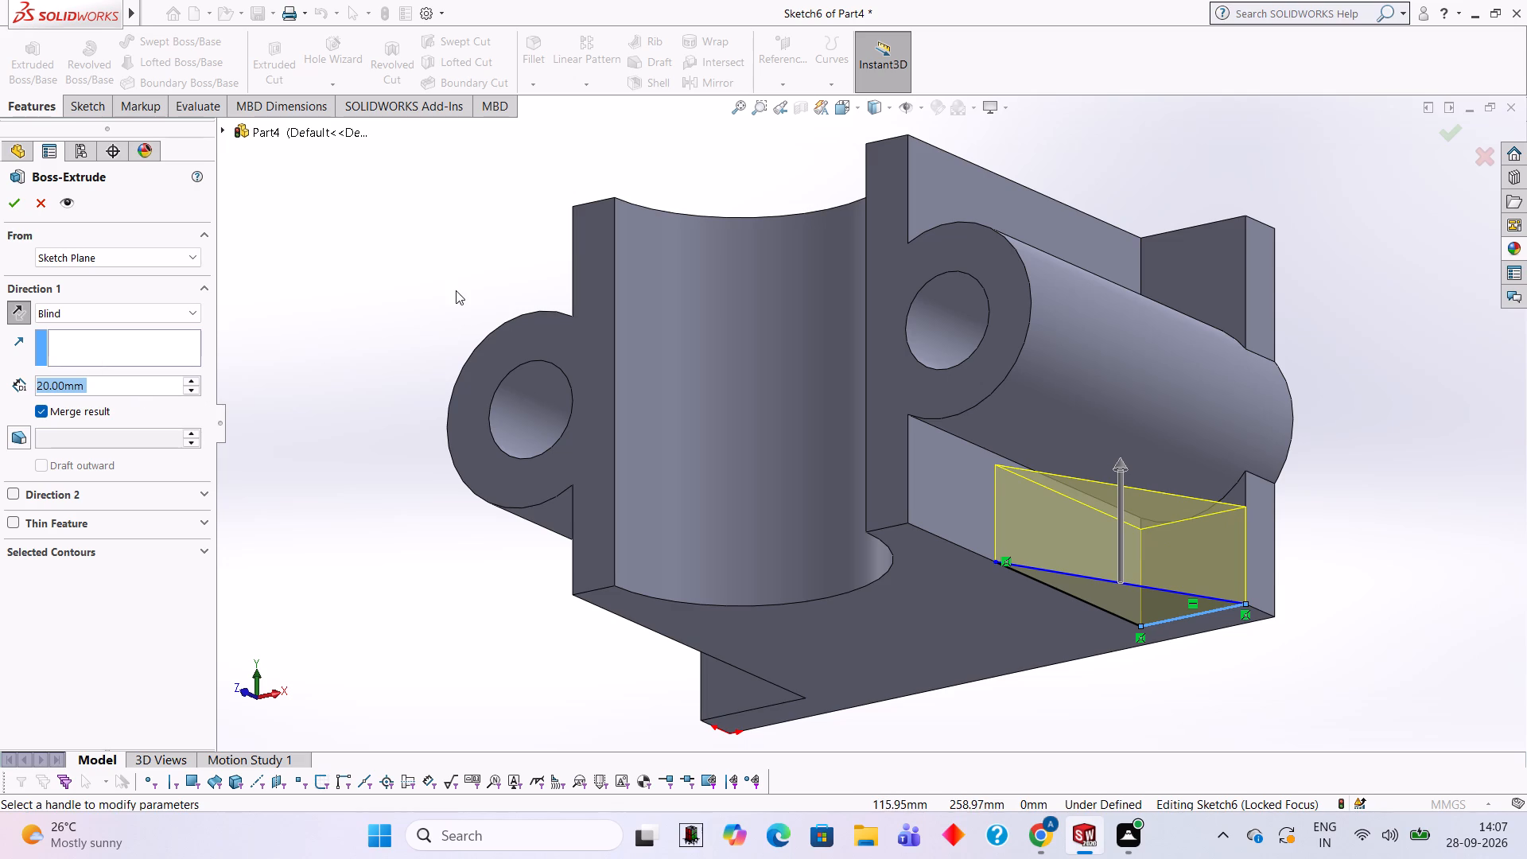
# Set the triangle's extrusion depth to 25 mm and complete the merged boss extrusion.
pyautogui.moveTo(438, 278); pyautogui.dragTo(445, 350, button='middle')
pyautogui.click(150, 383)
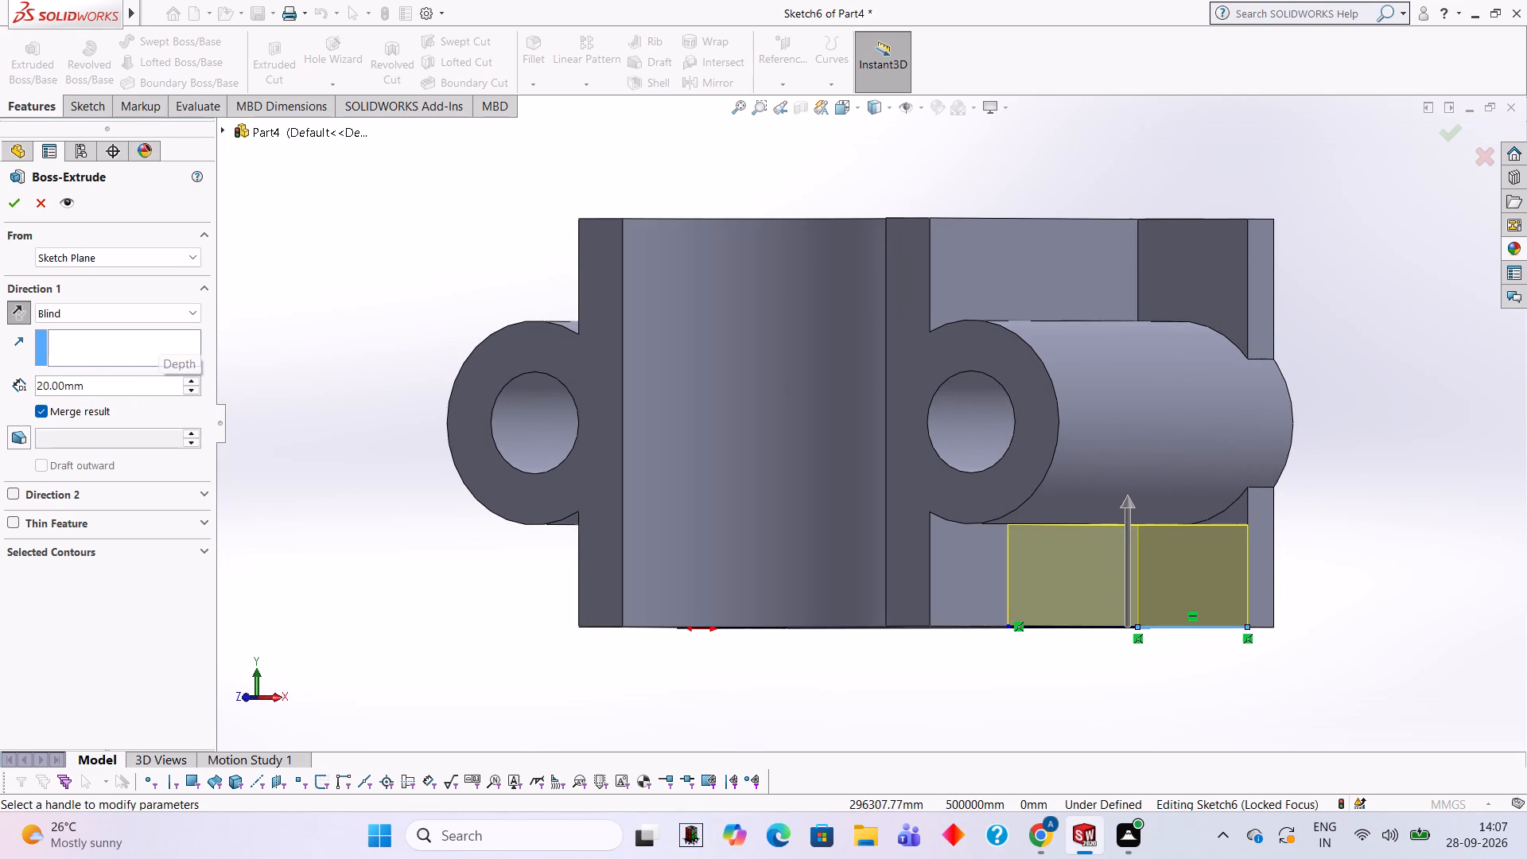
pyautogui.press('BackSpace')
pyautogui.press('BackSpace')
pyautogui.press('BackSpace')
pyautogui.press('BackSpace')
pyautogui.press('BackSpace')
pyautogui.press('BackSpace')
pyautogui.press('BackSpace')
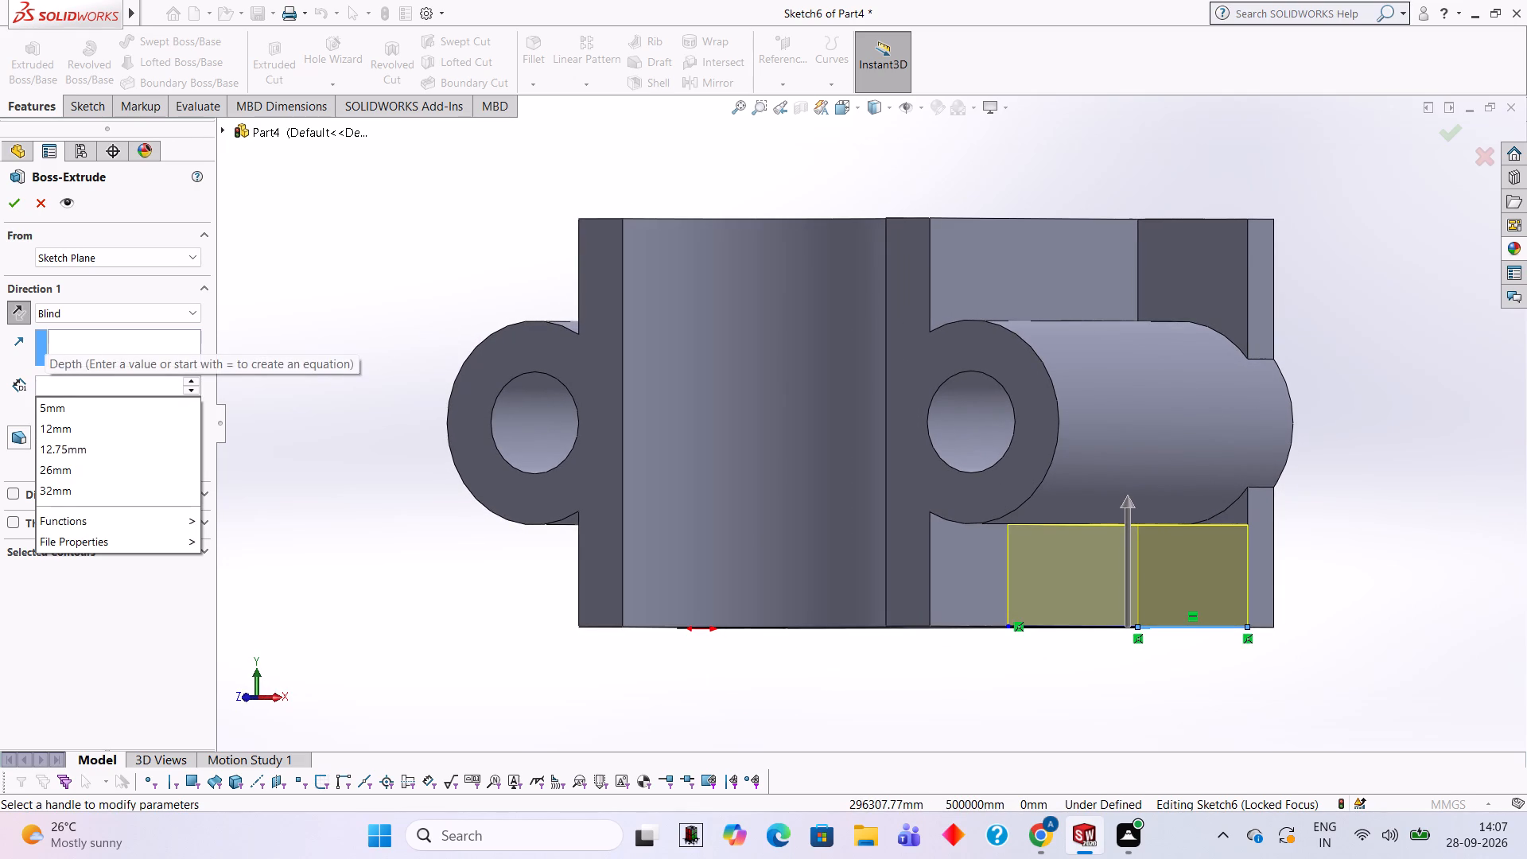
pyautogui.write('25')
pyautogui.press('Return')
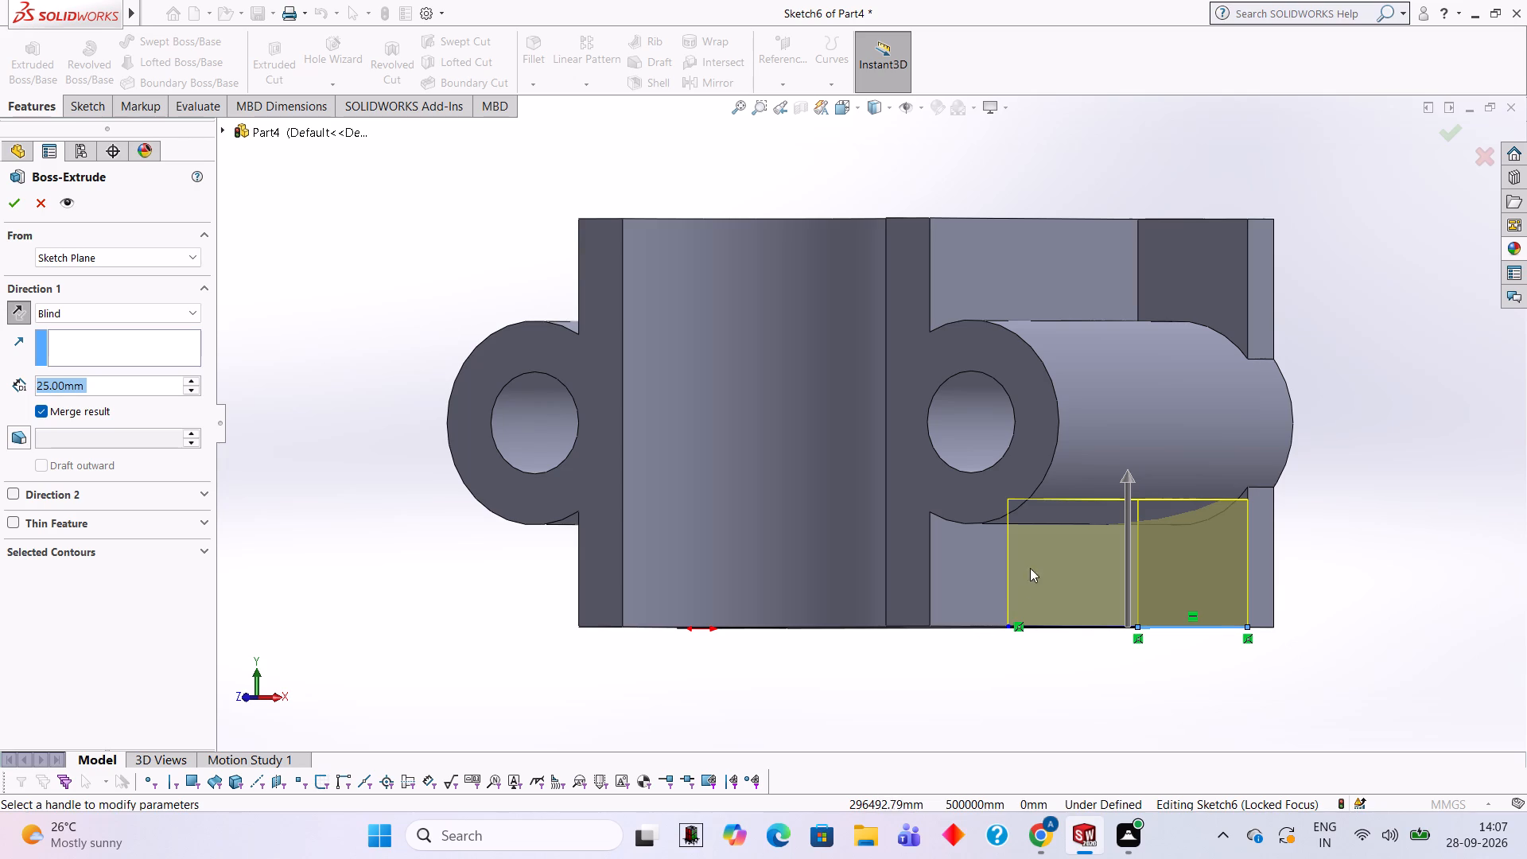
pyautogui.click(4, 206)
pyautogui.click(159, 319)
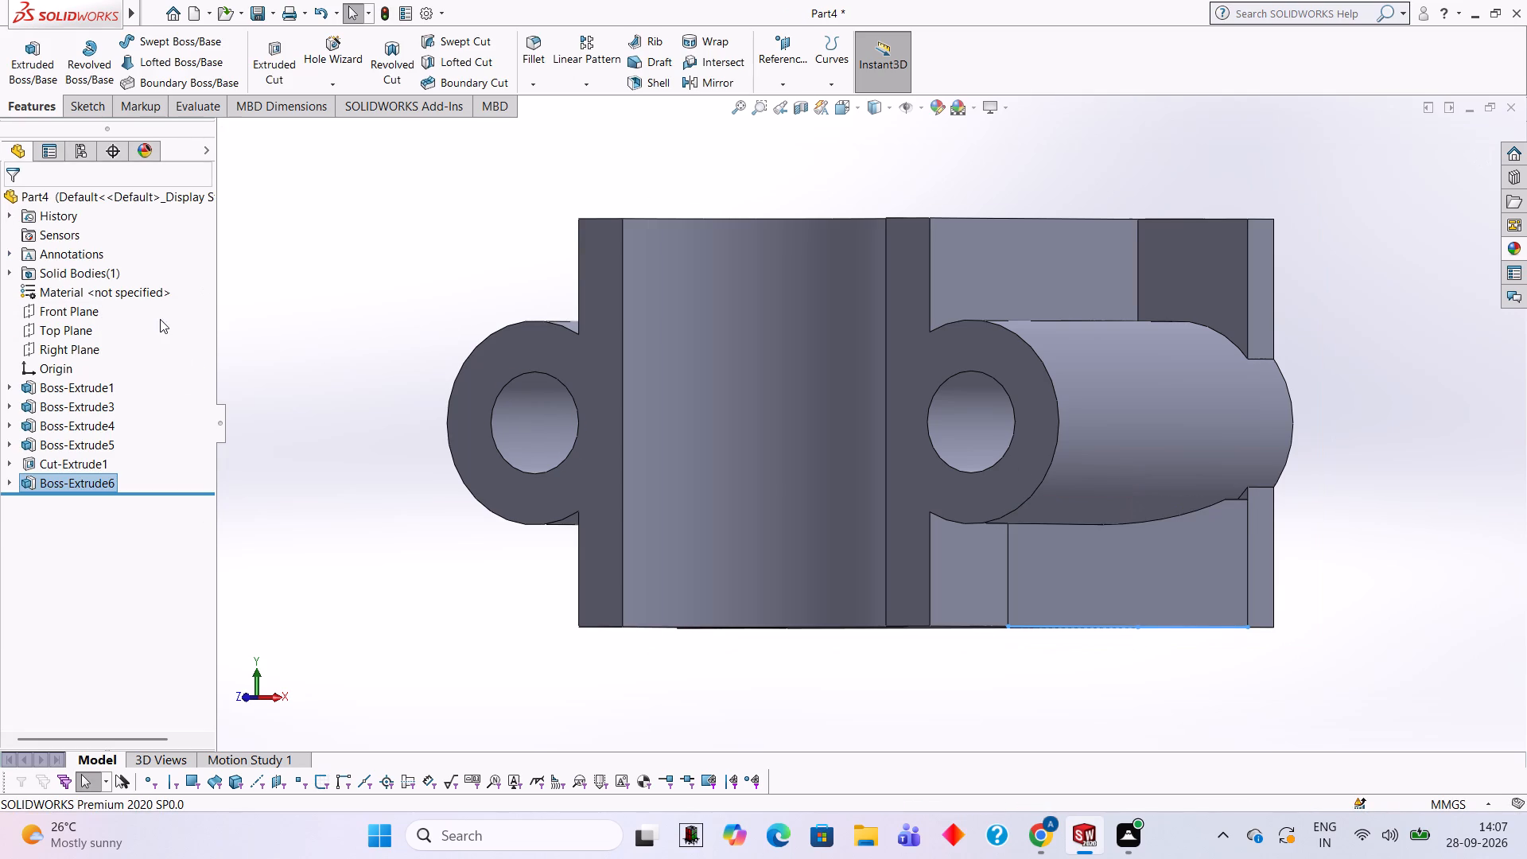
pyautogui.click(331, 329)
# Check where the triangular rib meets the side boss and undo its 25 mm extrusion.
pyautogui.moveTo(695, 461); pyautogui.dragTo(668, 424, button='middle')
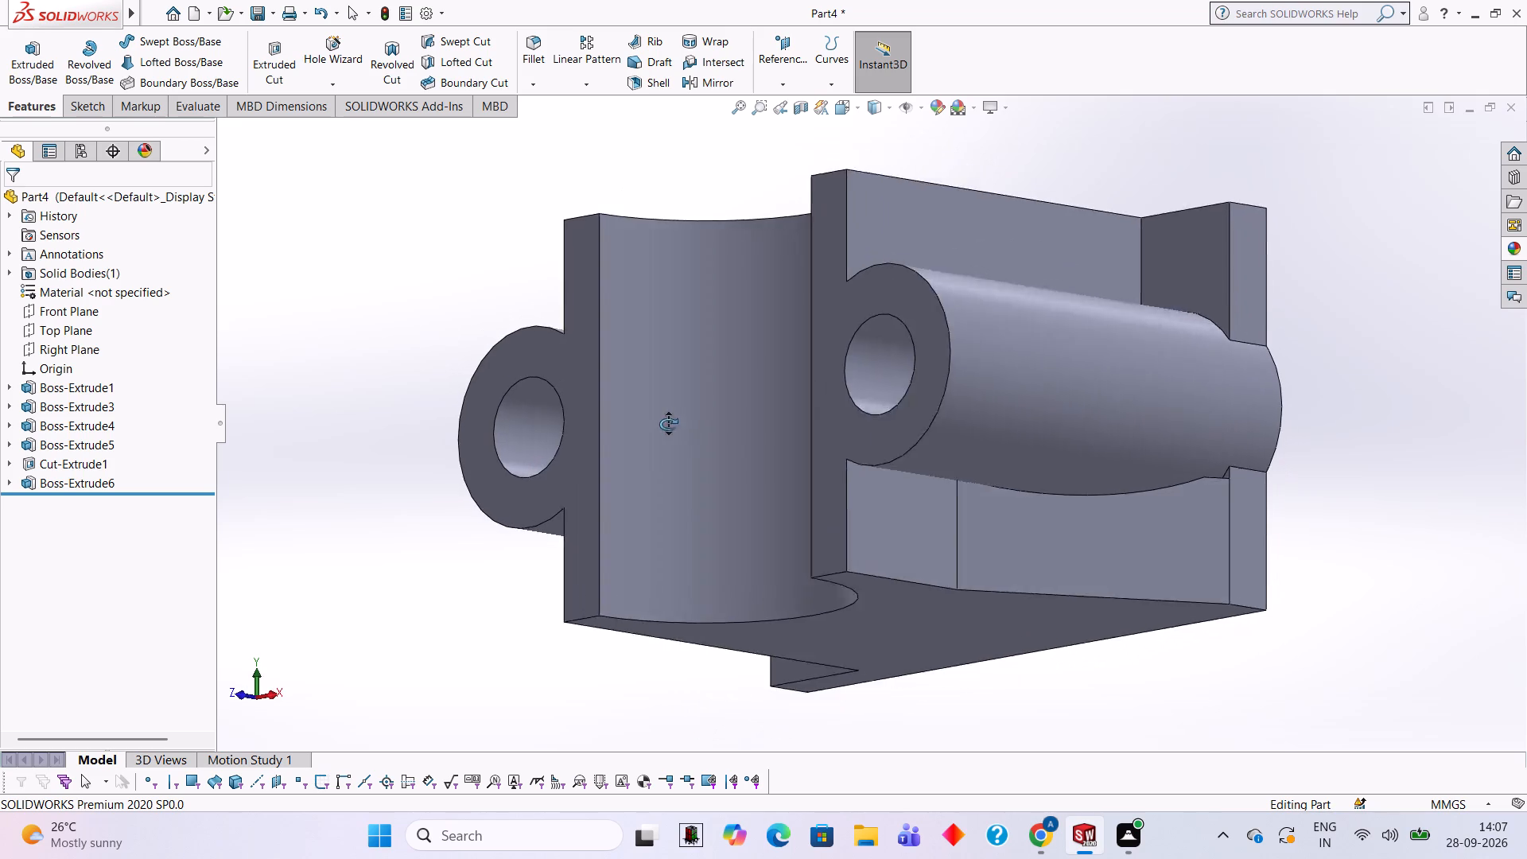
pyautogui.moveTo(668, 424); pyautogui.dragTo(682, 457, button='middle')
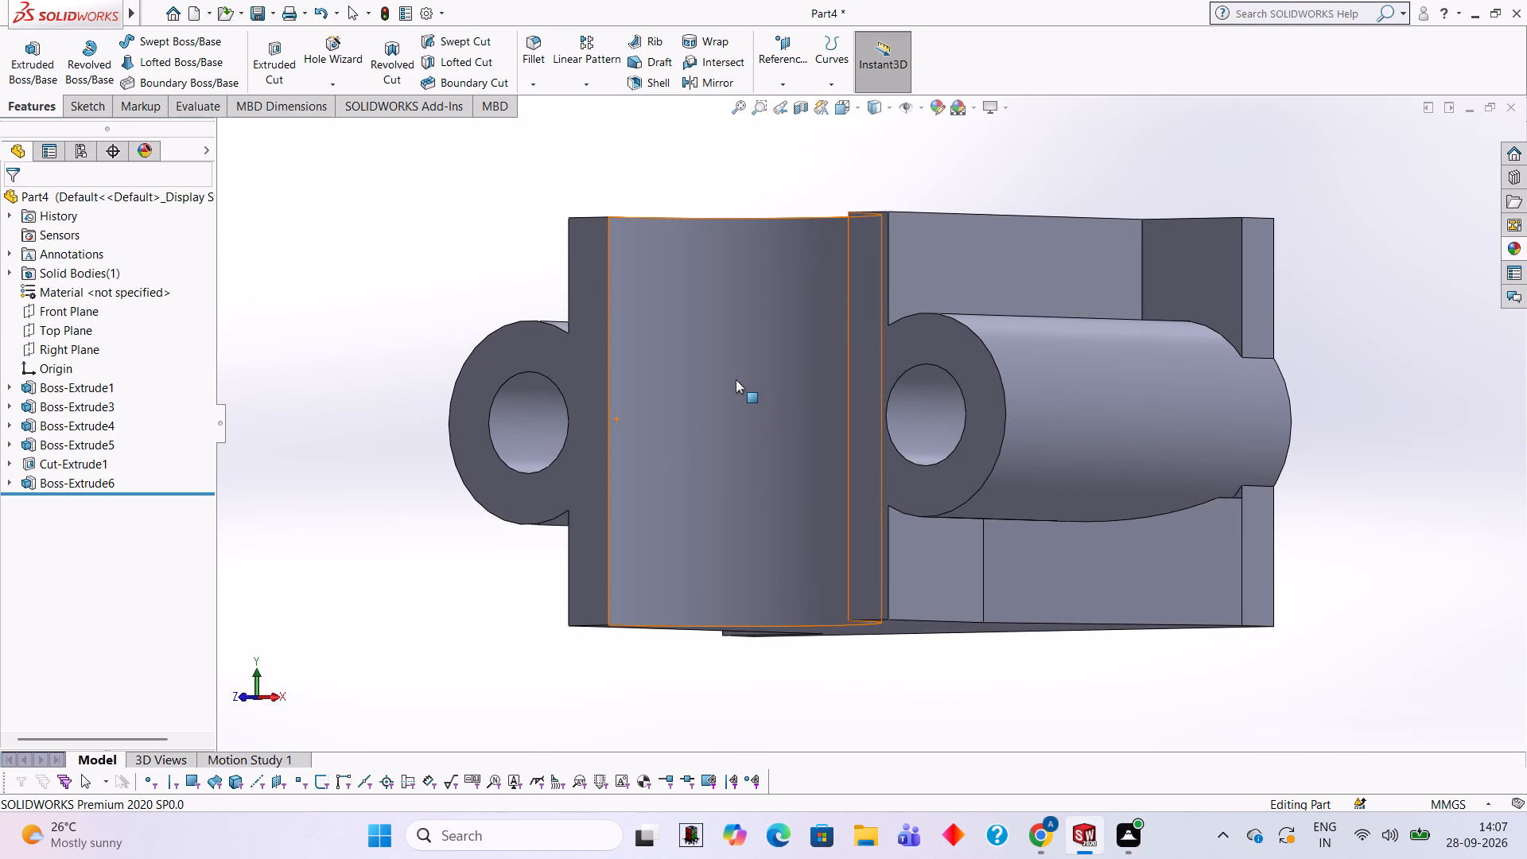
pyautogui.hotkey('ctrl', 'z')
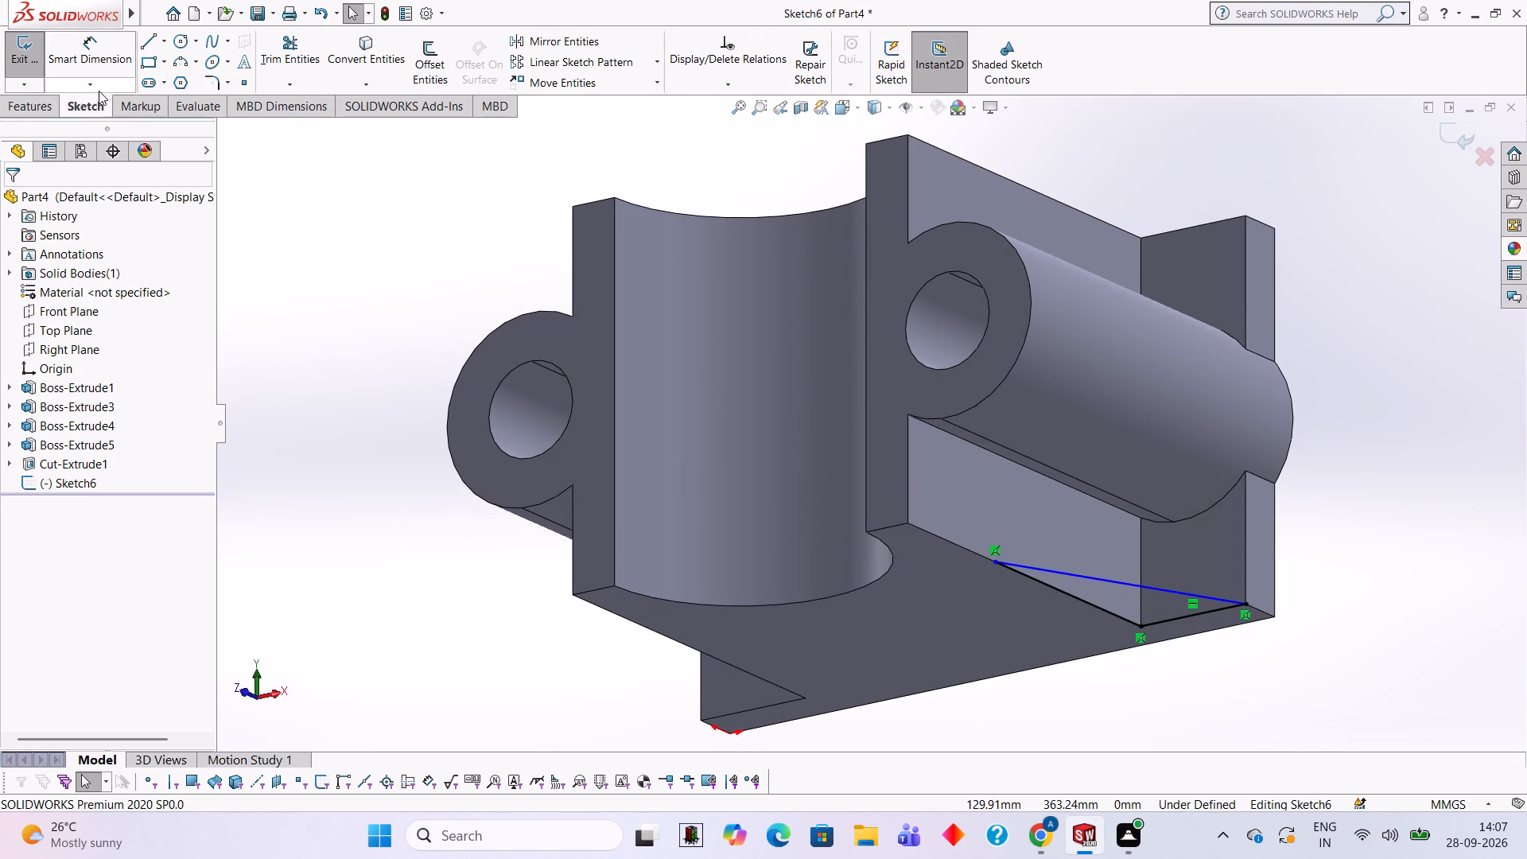
# Extrude the triangle again toward the side boss, trying blind depths of 26 and 27 mm and finishing with 28 mm, merged.
pyautogui.click(24, 109)
pyautogui.click(26, 67)
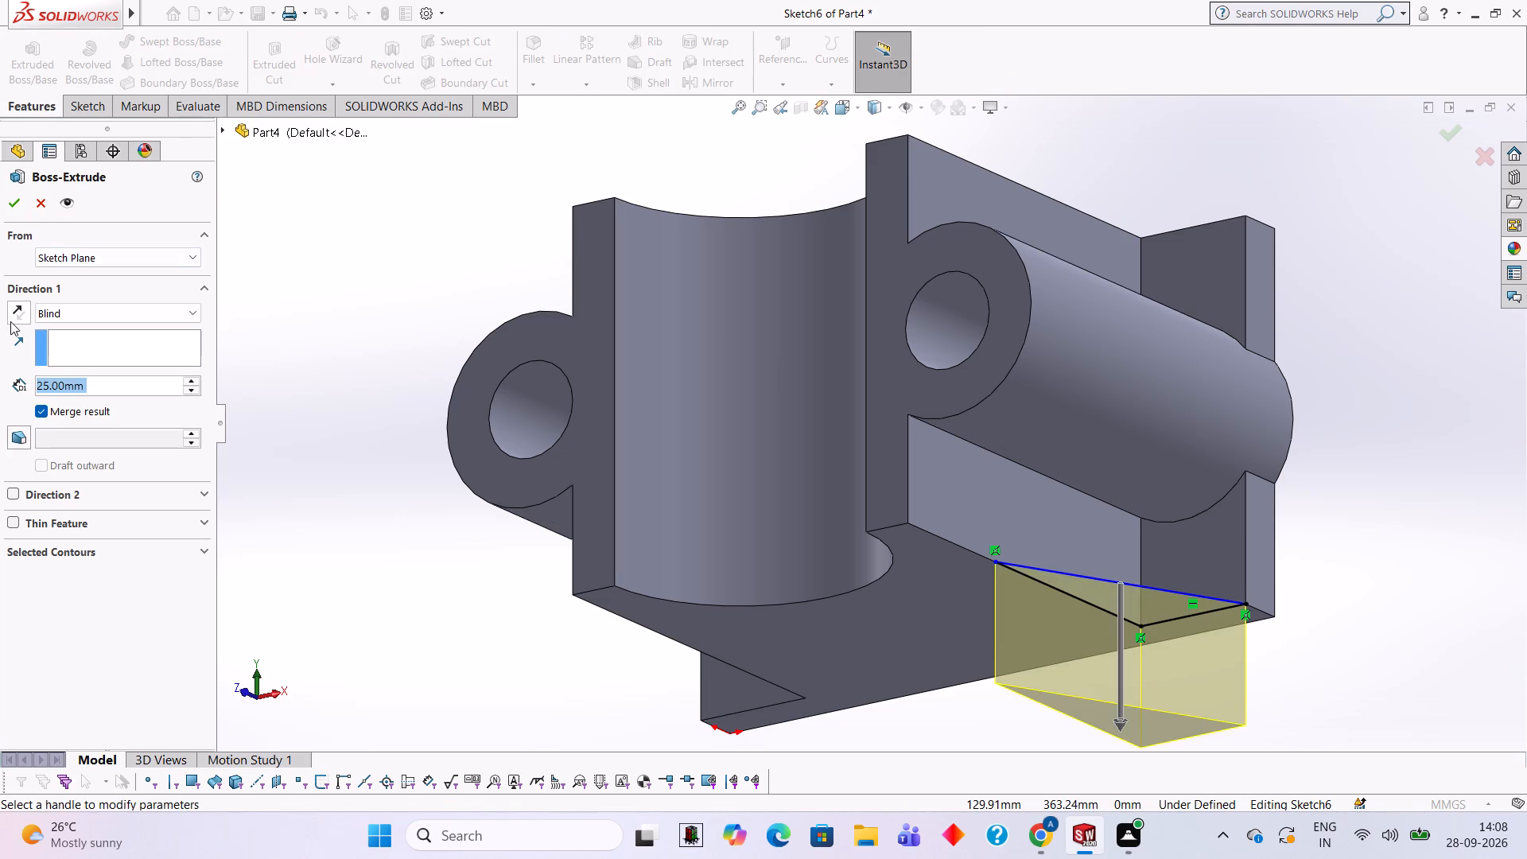
pyautogui.click(21, 316)
pyautogui.moveTo(388, 289); pyautogui.dragTo(359, 366, button='middle')
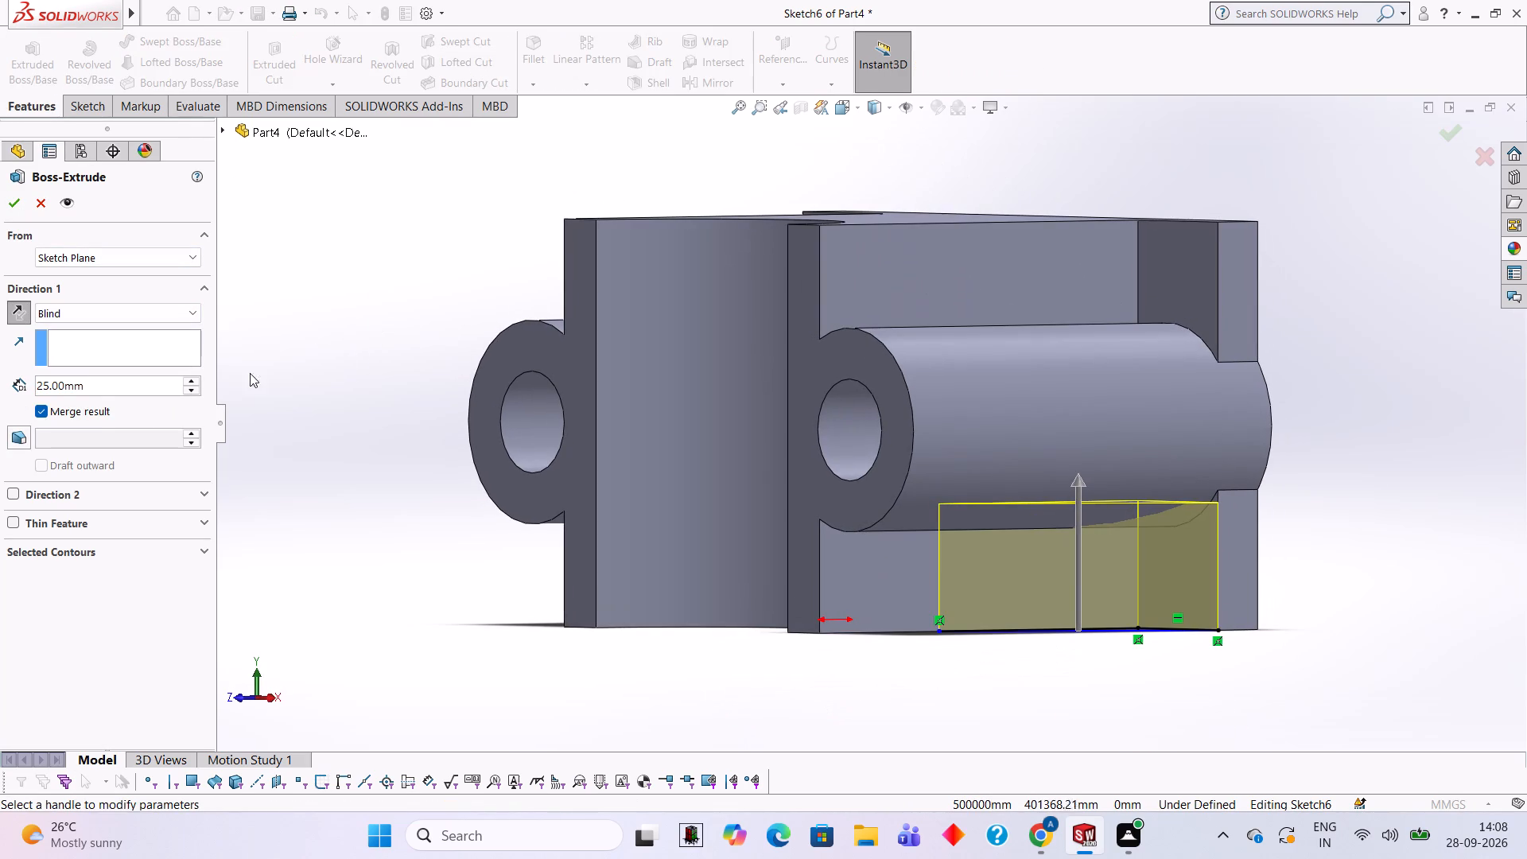
pyautogui.click(123, 387)
pyautogui.press('BackSpace')
pyautogui.press('BackSpace')
pyautogui.press('BackSpace')
pyautogui.press('BackSpace')
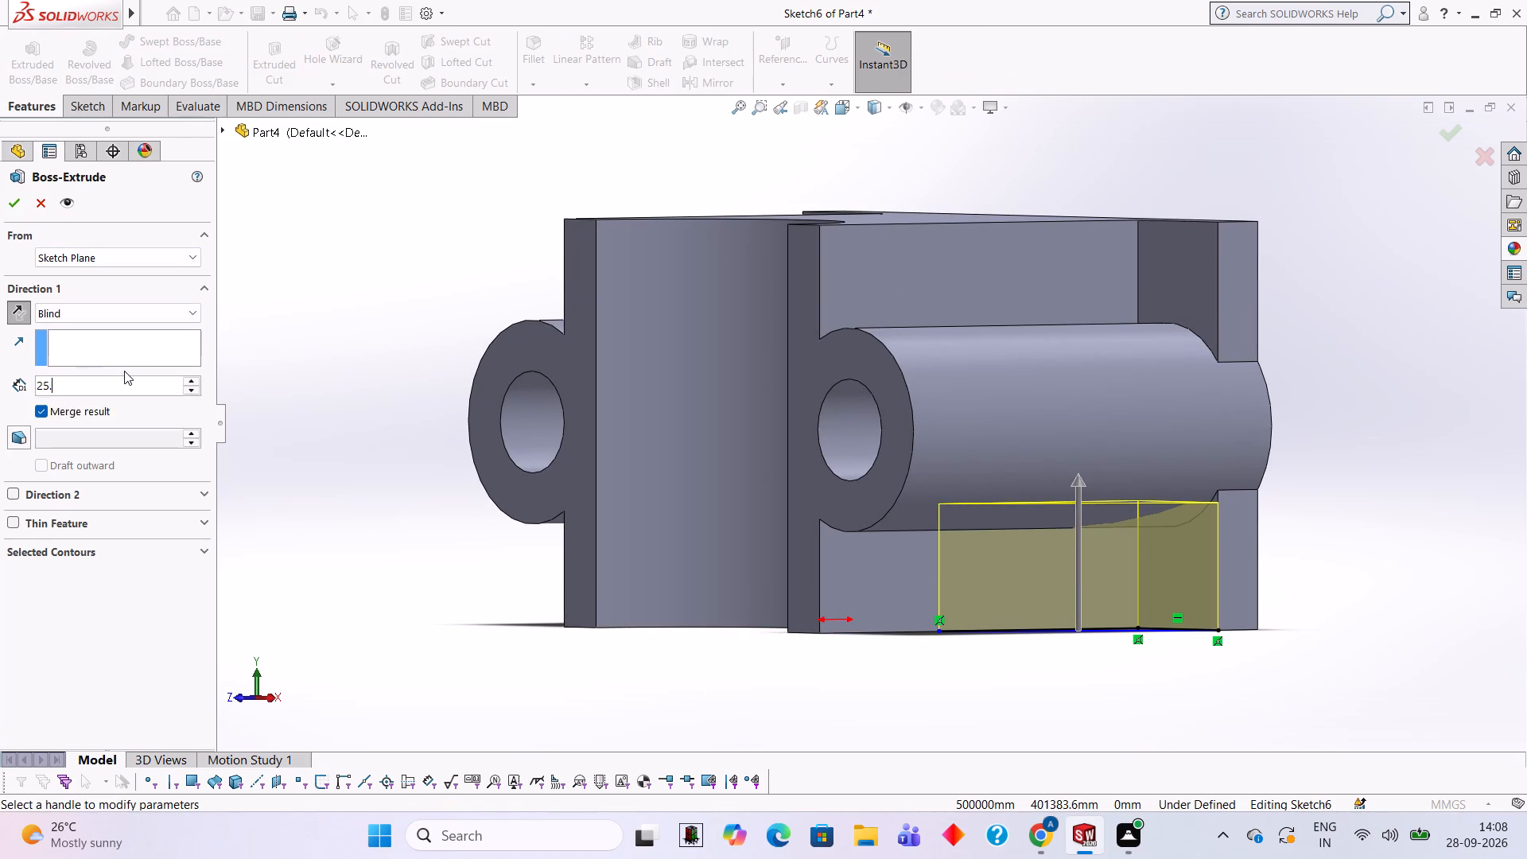
pyautogui.press('BackSpace')
pyautogui.press('BackSpace')
pyautogui.press('BackSpace')
pyautogui.write('26')
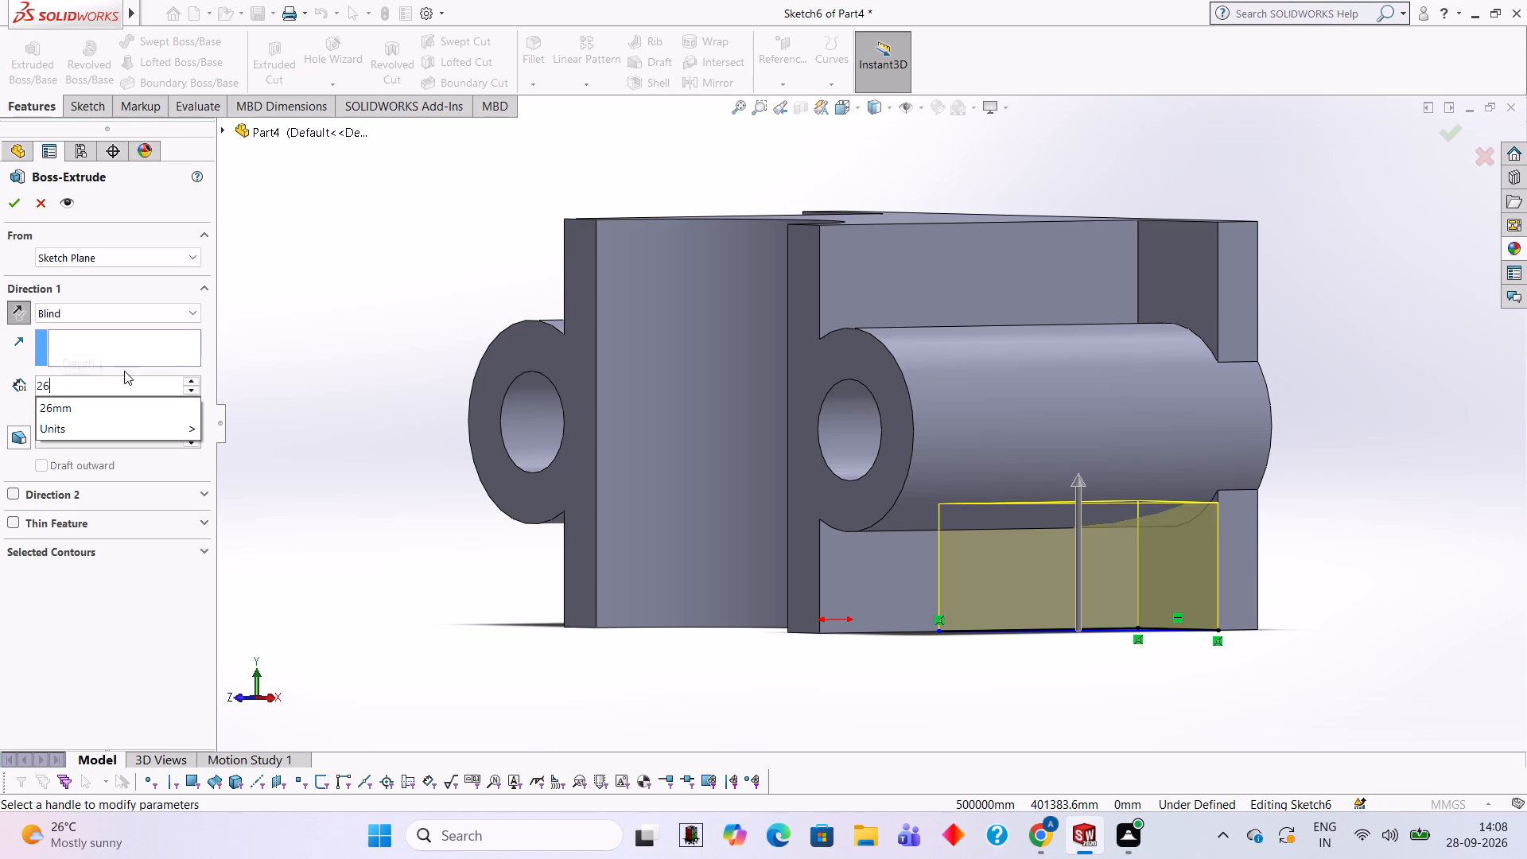
pyautogui.press('Return')
pyautogui.write('27')
pyautogui.press('Return')
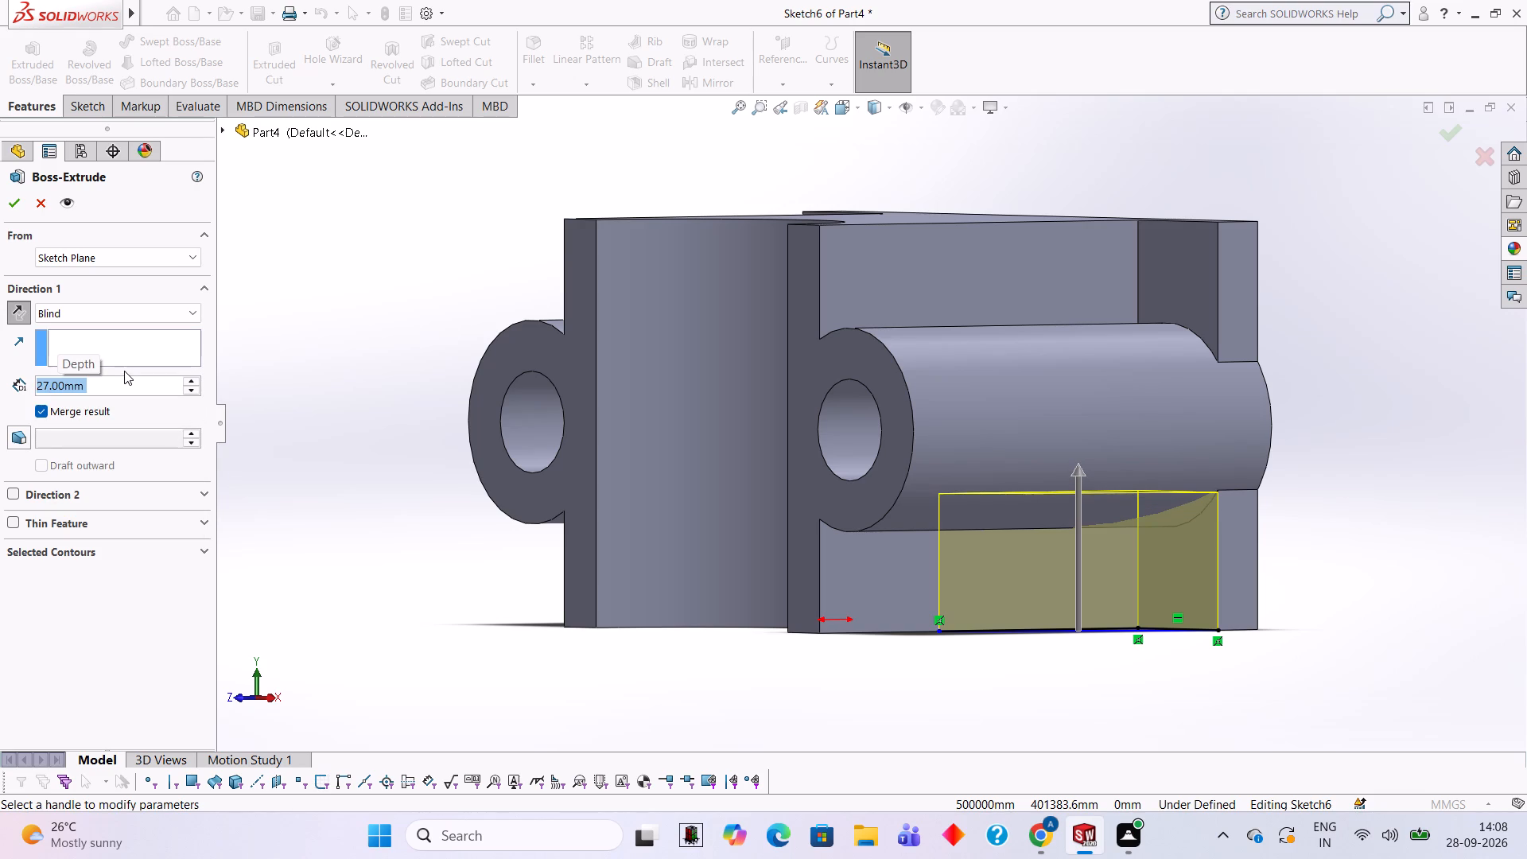
pyautogui.write('28')
pyautogui.press('Return')
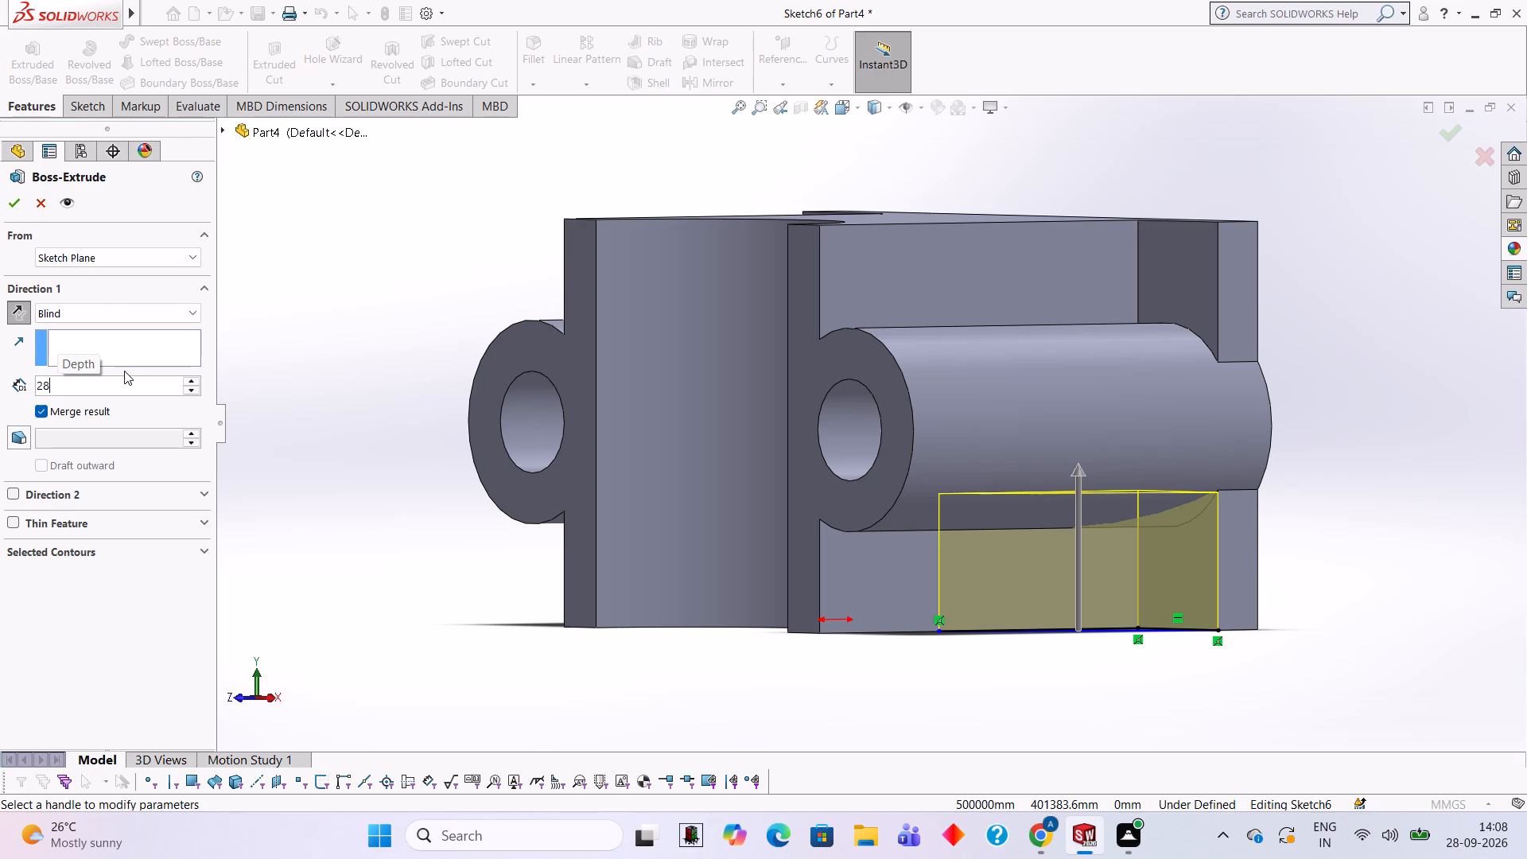
pyautogui.click(22, 196)
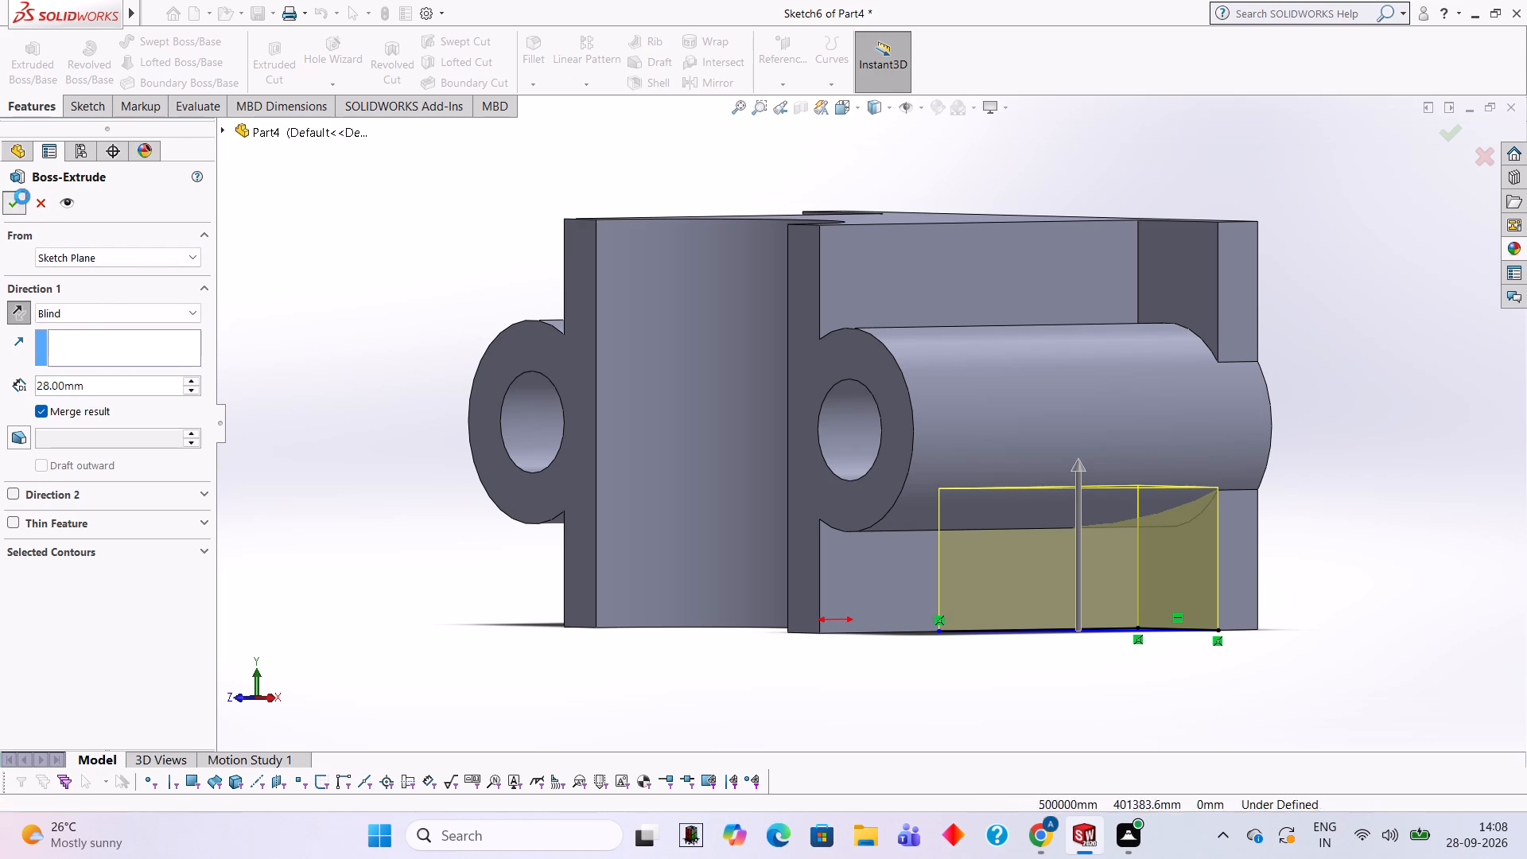
pyautogui.click(301, 387)
# Examine the triangular rib and its contact with the side boss from the side, top and underside.
pyautogui.moveTo(838, 491); pyautogui.dragTo(863, 441, button='middle')
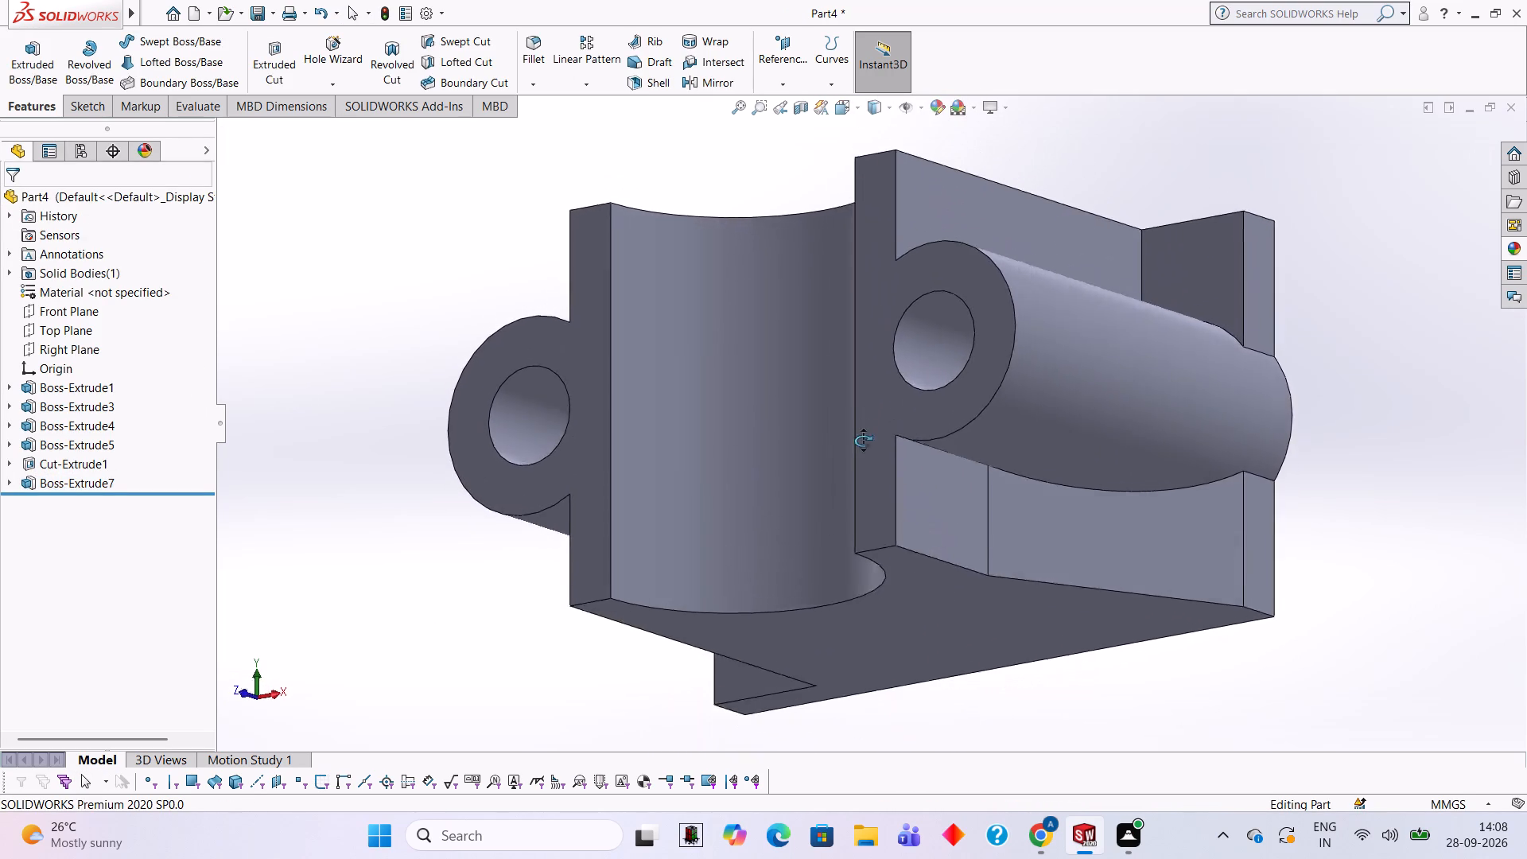
pyautogui.moveTo(863, 441); pyautogui.dragTo(804, 486, button='middle')
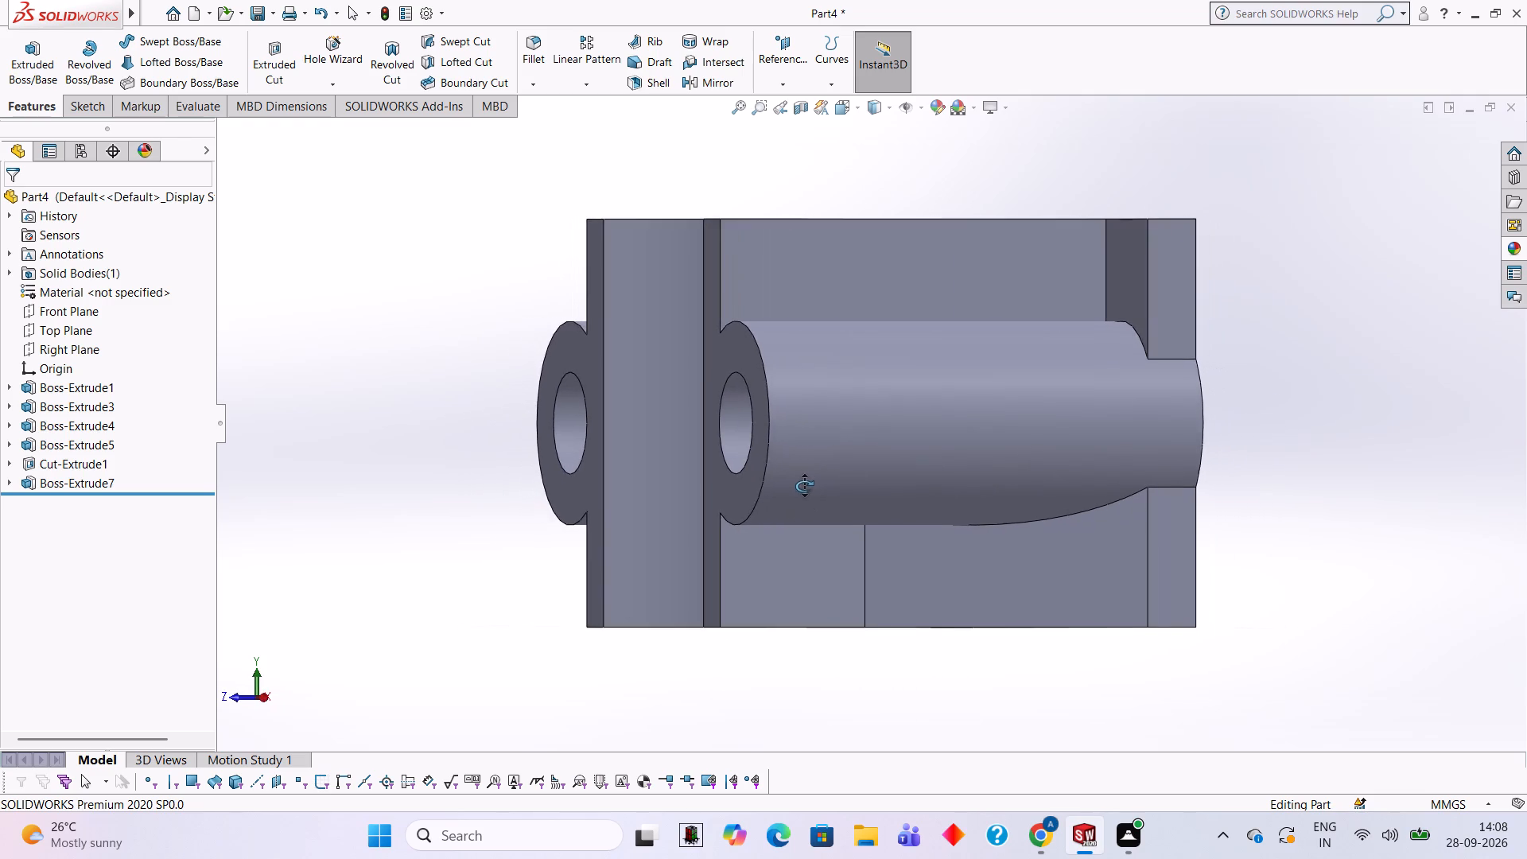
pyautogui.moveTo(804, 486); pyautogui.dragTo(826, 496, button='middle')
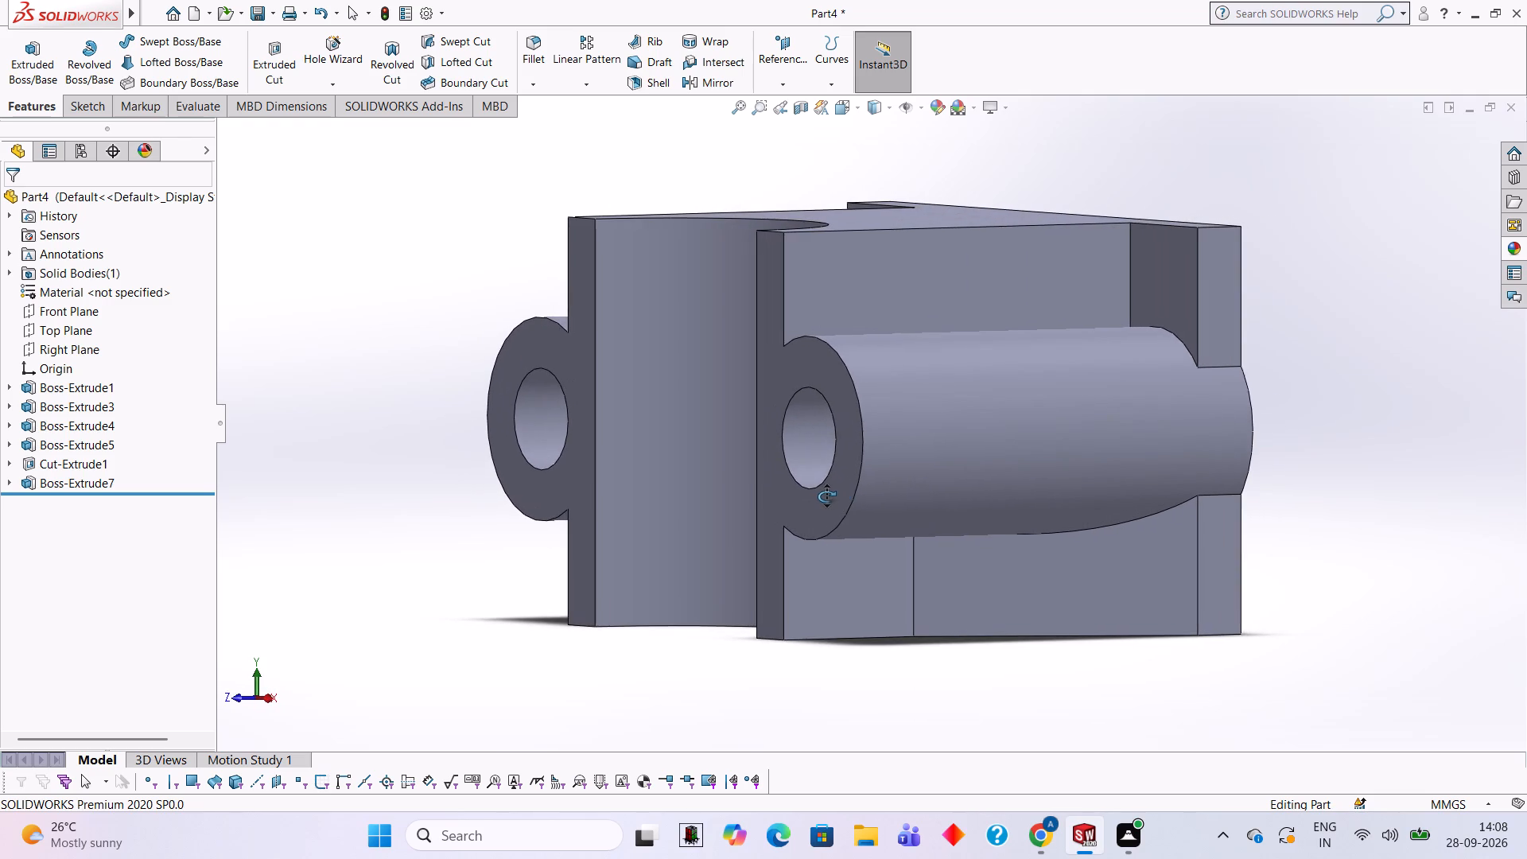
pyautogui.moveTo(826, 496); pyautogui.dragTo(775, 598, button='middle')
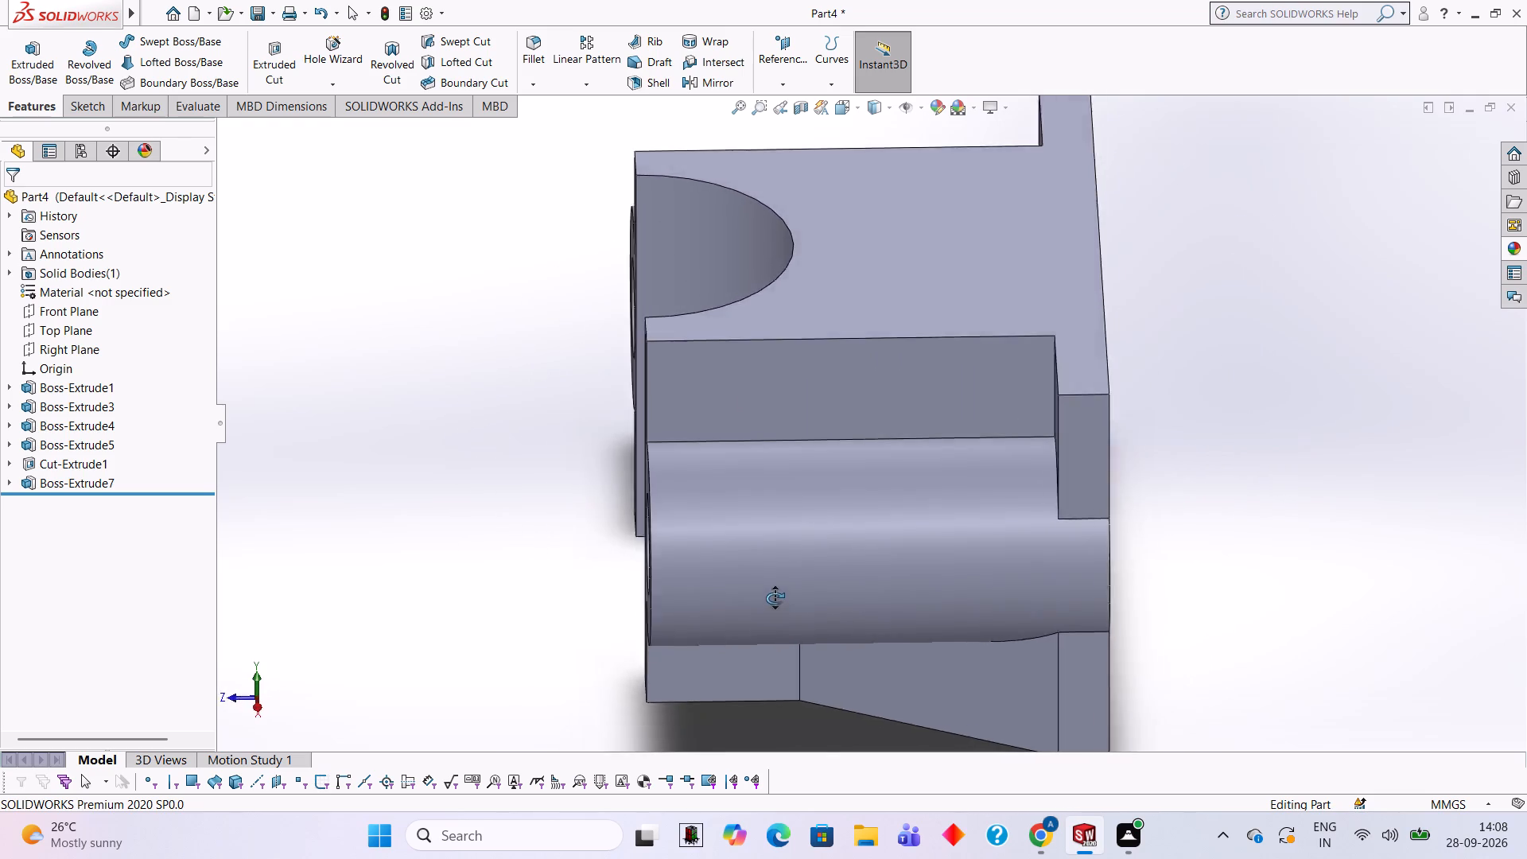
pyautogui.moveTo(775, 598); pyautogui.dragTo(939, 313, button='middle')
pyautogui.scroll(-1, 939, 313)
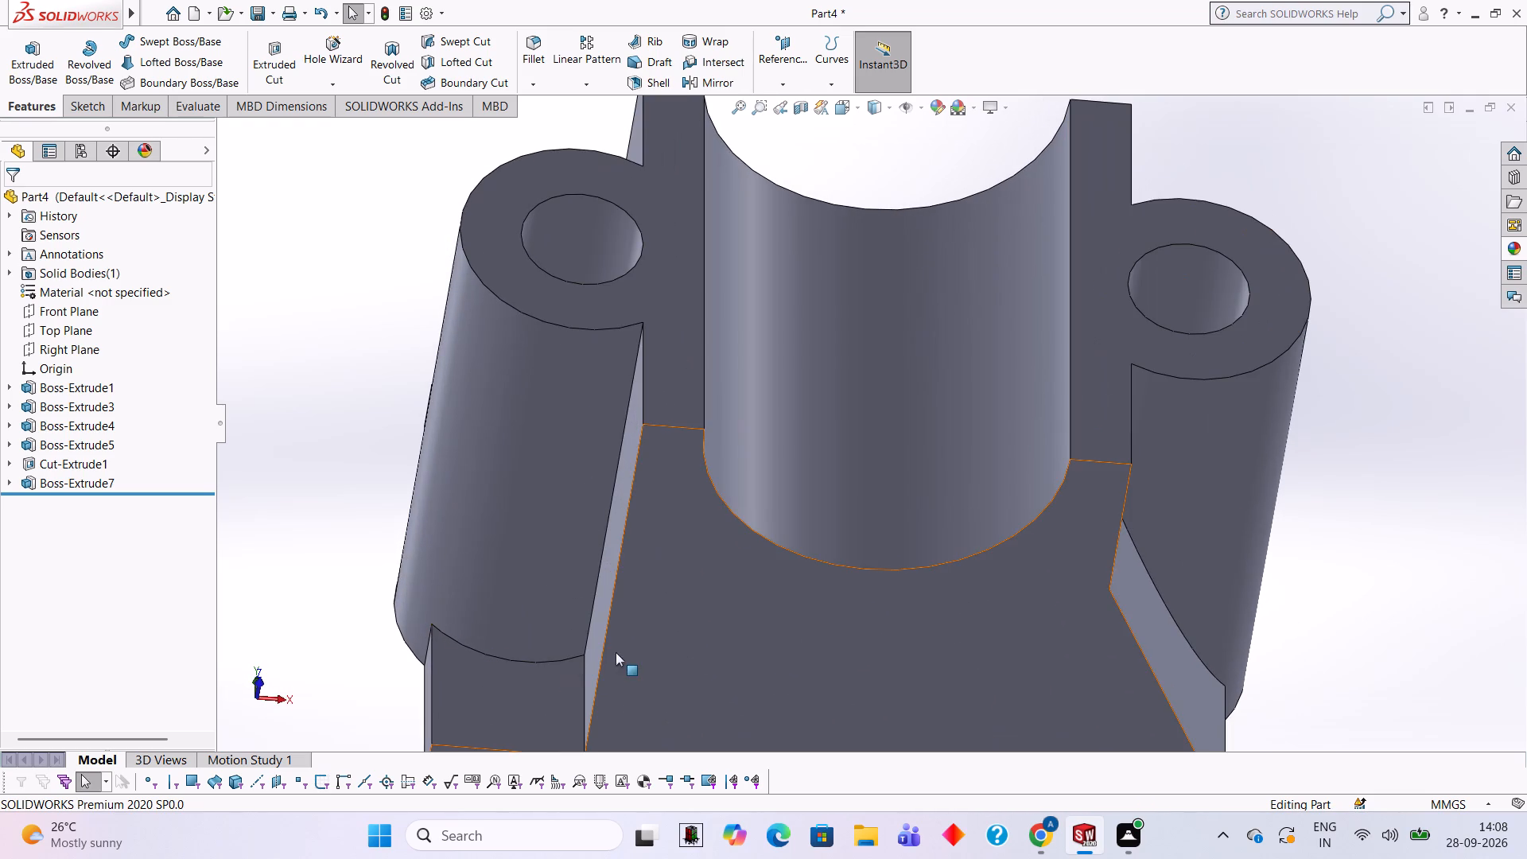
# On the underside face, sketch a right triangle in the notch without a rib: 50 mm along the block, closing at the plate's outer corner.
pyautogui.click(678, 612)
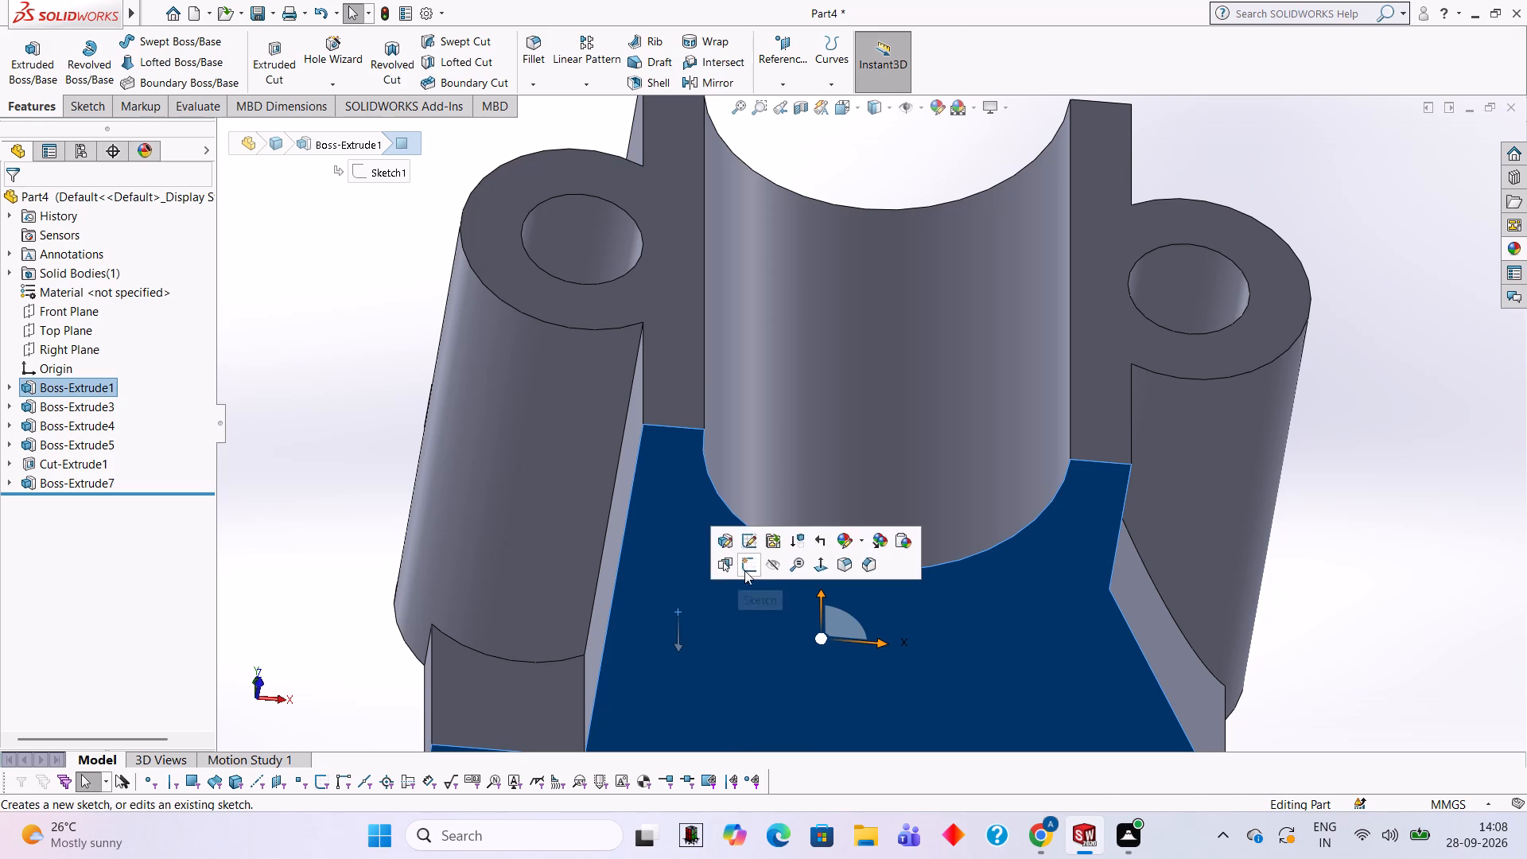
pyautogui.click(748, 567)
pyautogui.hotkey('ctrl', '8')
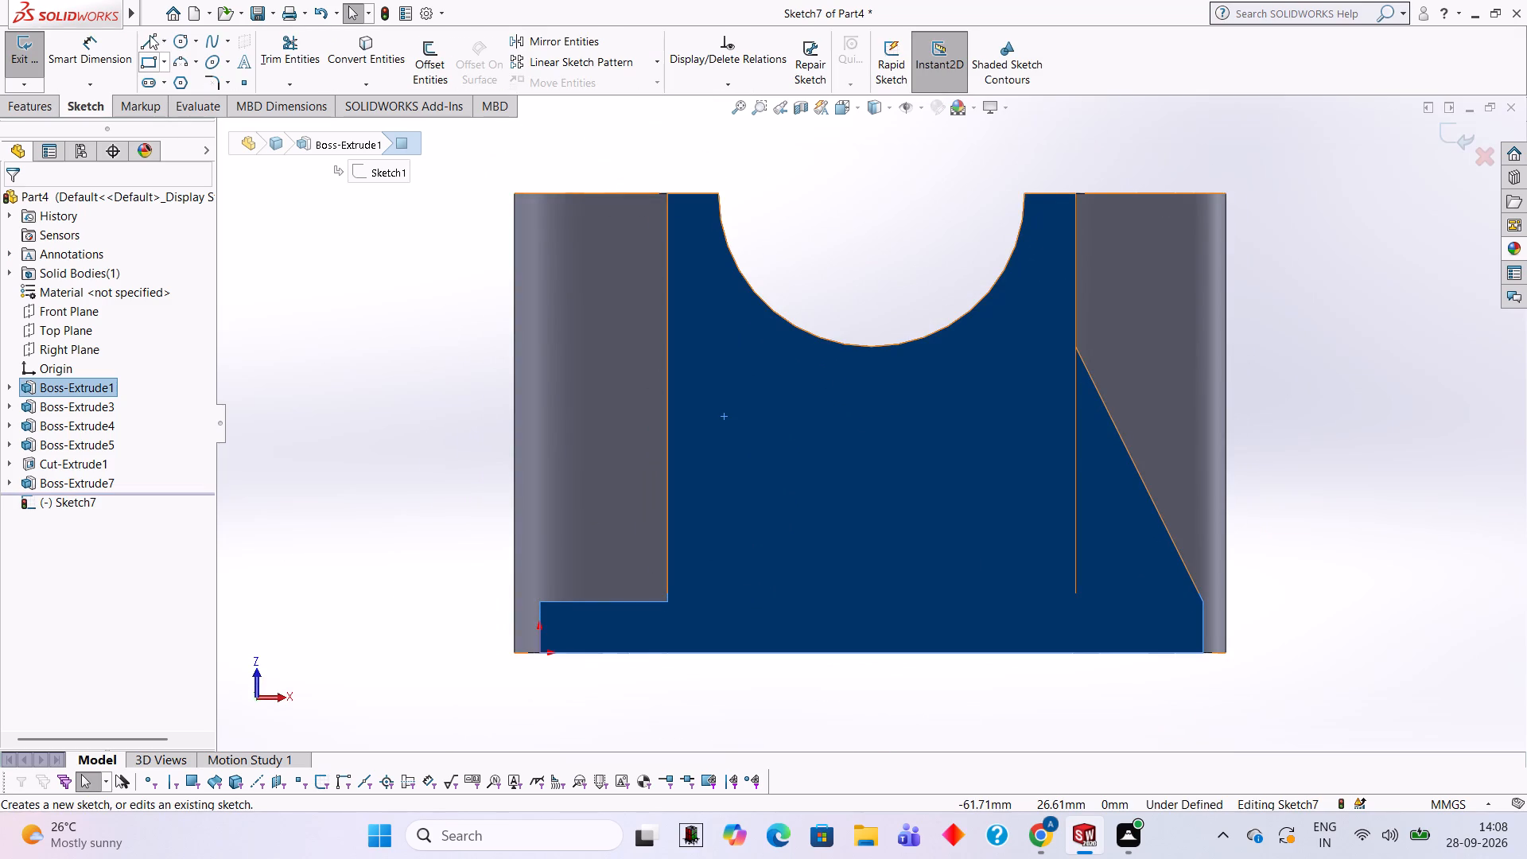
pyautogui.click(150, 33)
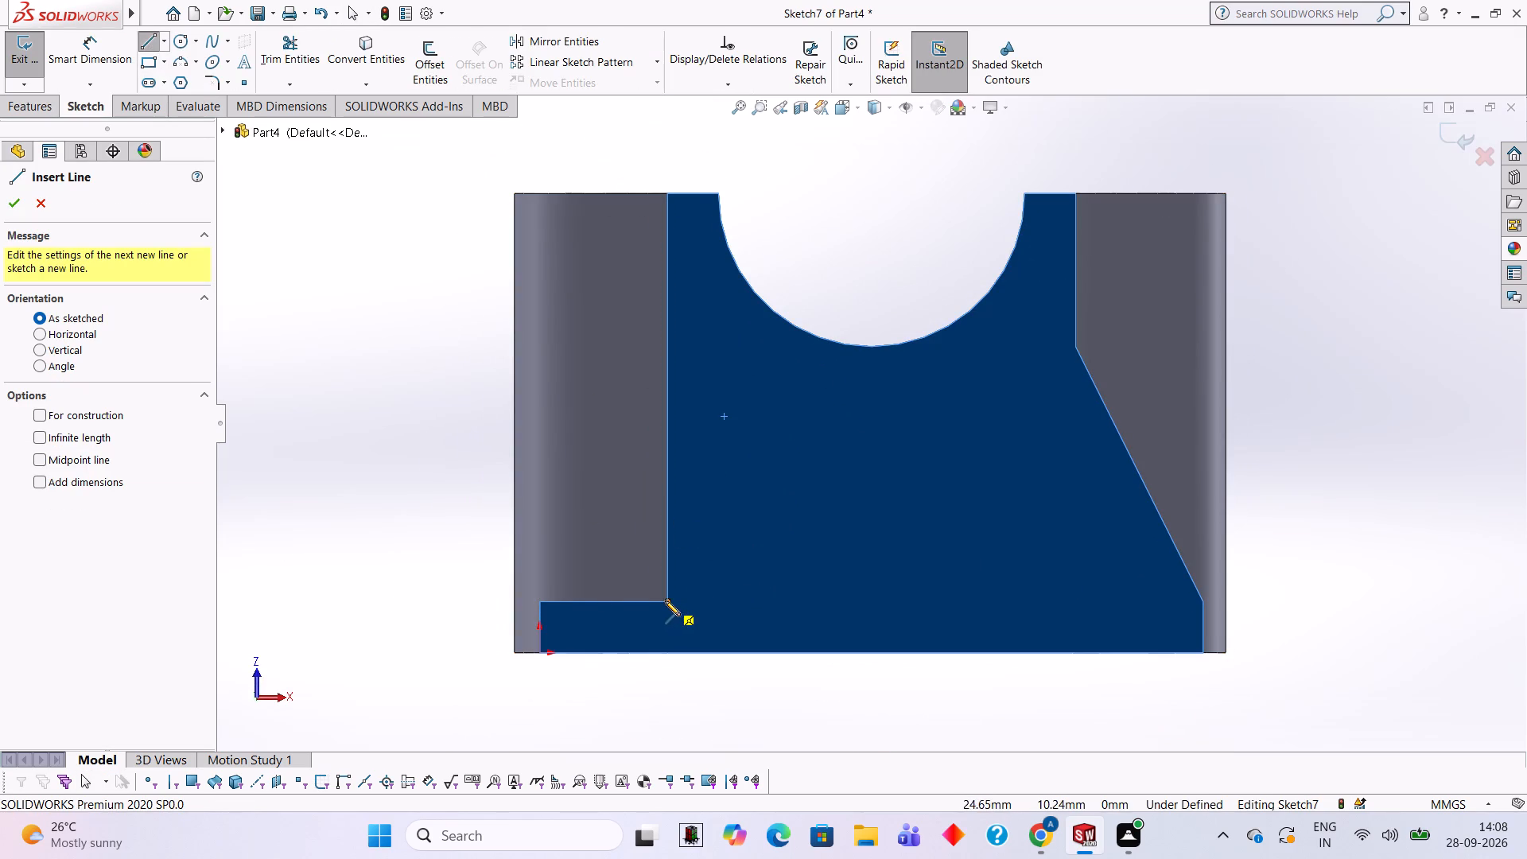
pyautogui.click(666, 601)
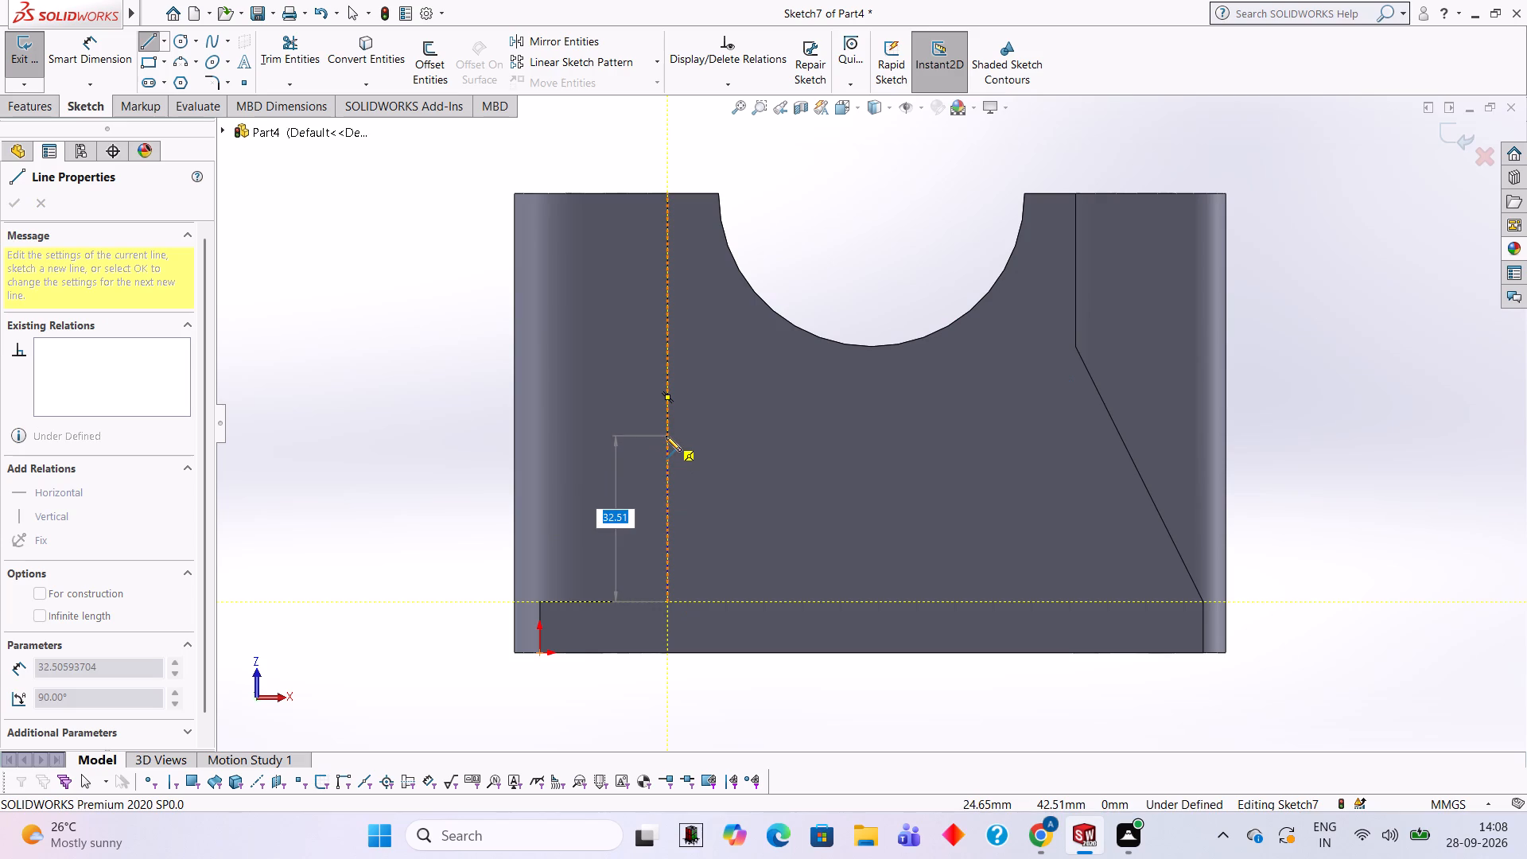
pyautogui.write('50')
pyautogui.press('Return')
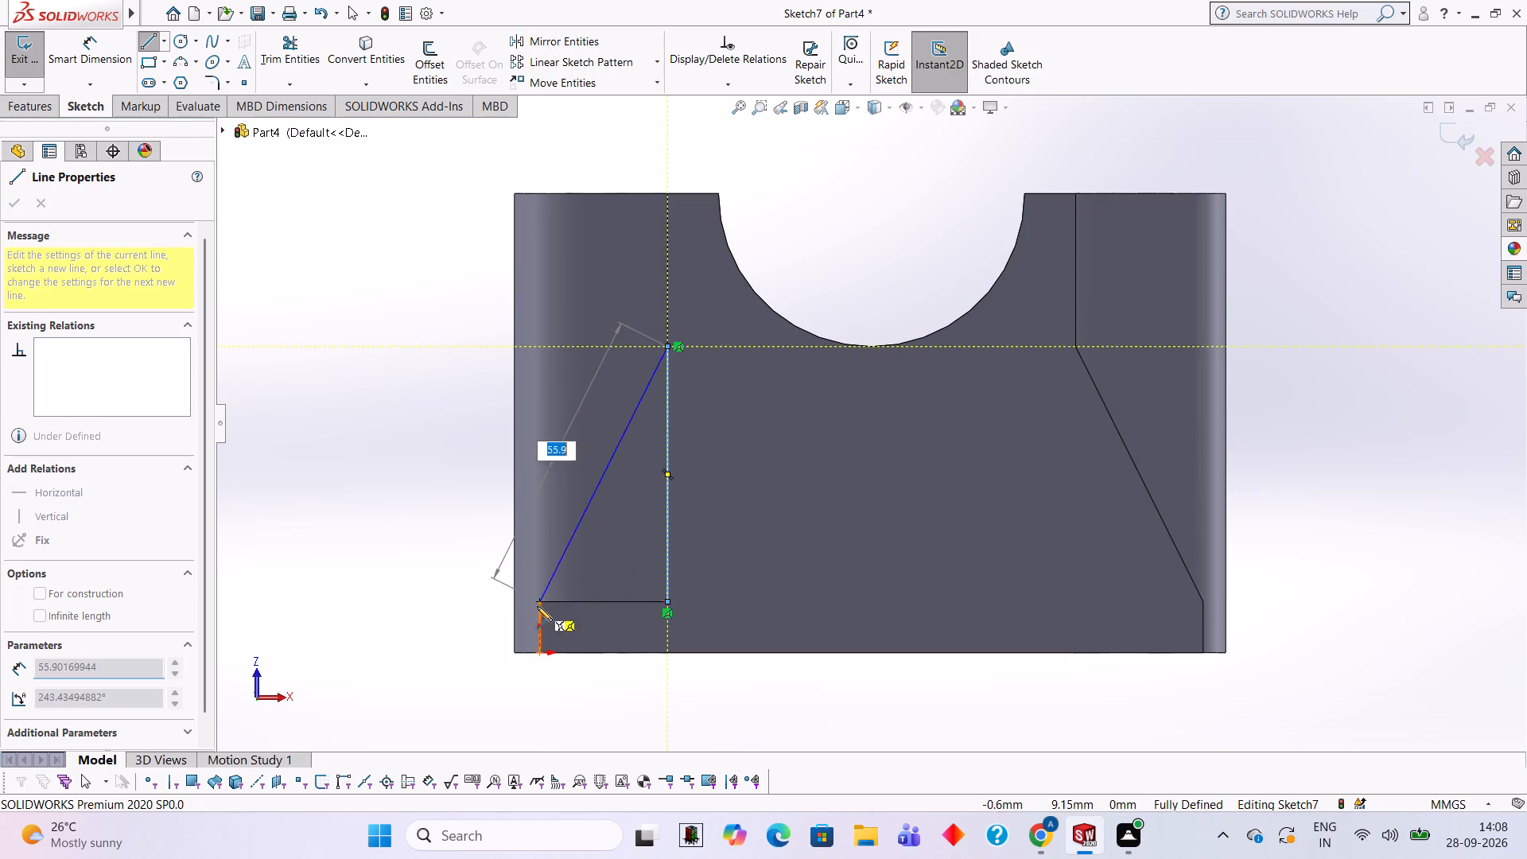
pyautogui.click(538, 601)
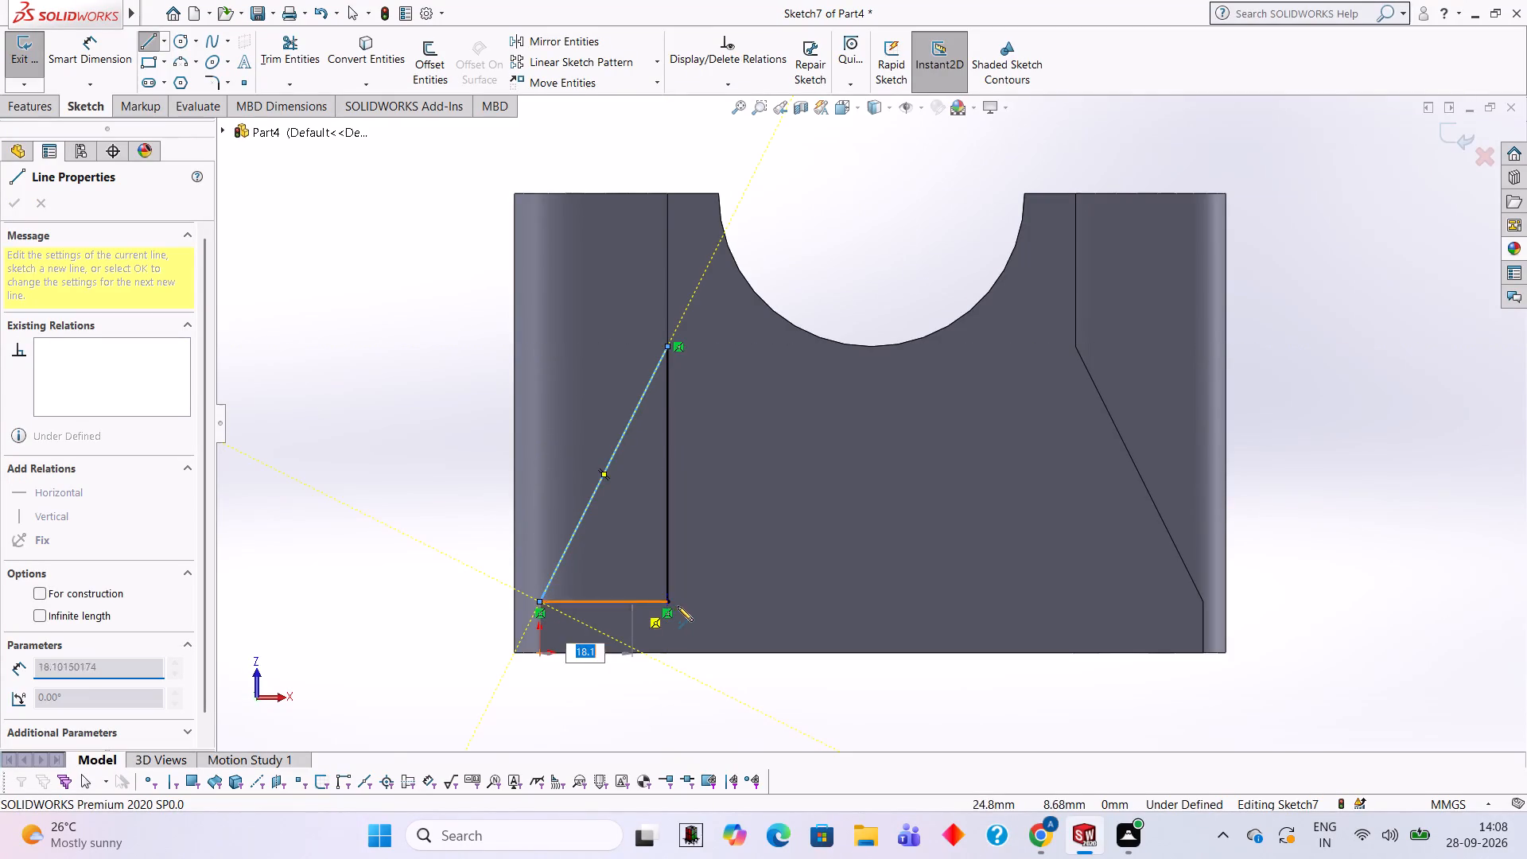
pyautogui.click(667, 601)
pyautogui.press('Escape')
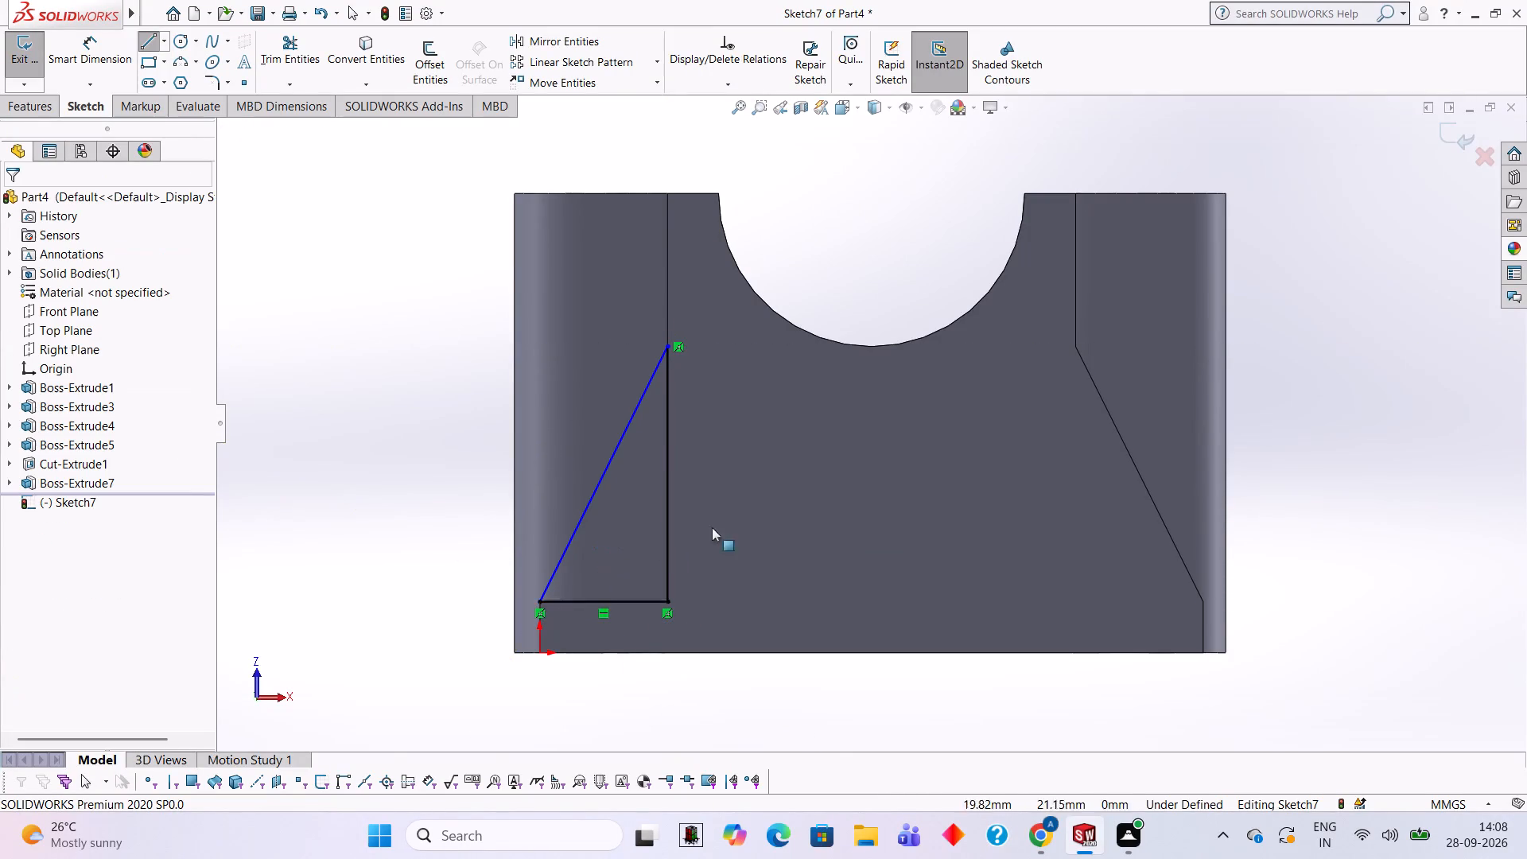
# Extrude the new underside triangle 28 mm blind in the reversed direction toward the side boss, merging the result.
pyautogui.moveTo(862, 243); pyautogui.dragTo(905, 402, button='middle')
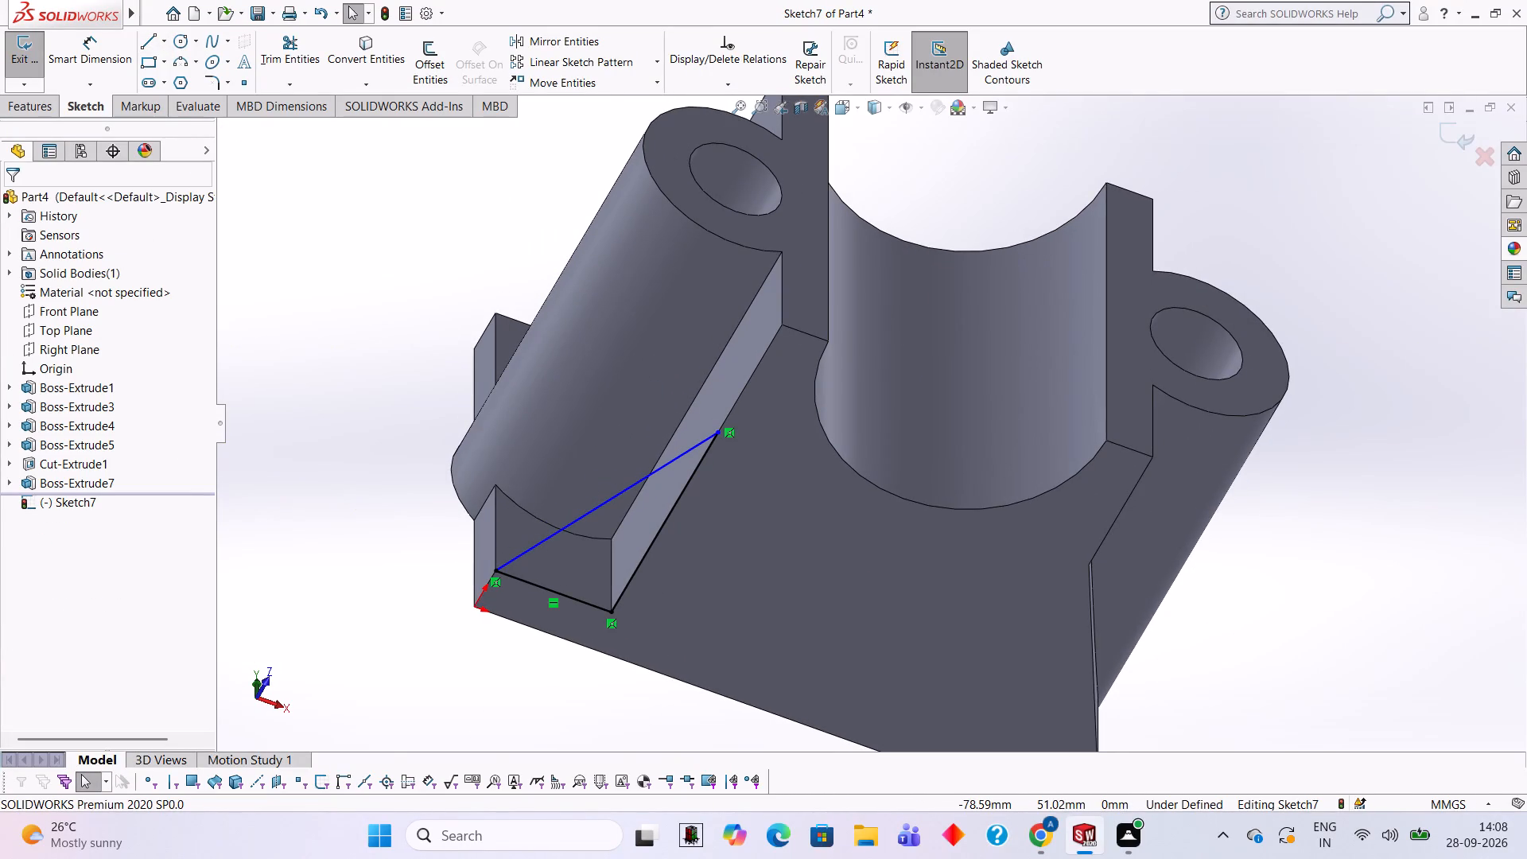
pyautogui.click(42, 119)
pyautogui.click(41, 110)
pyautogui.click(44, 64)
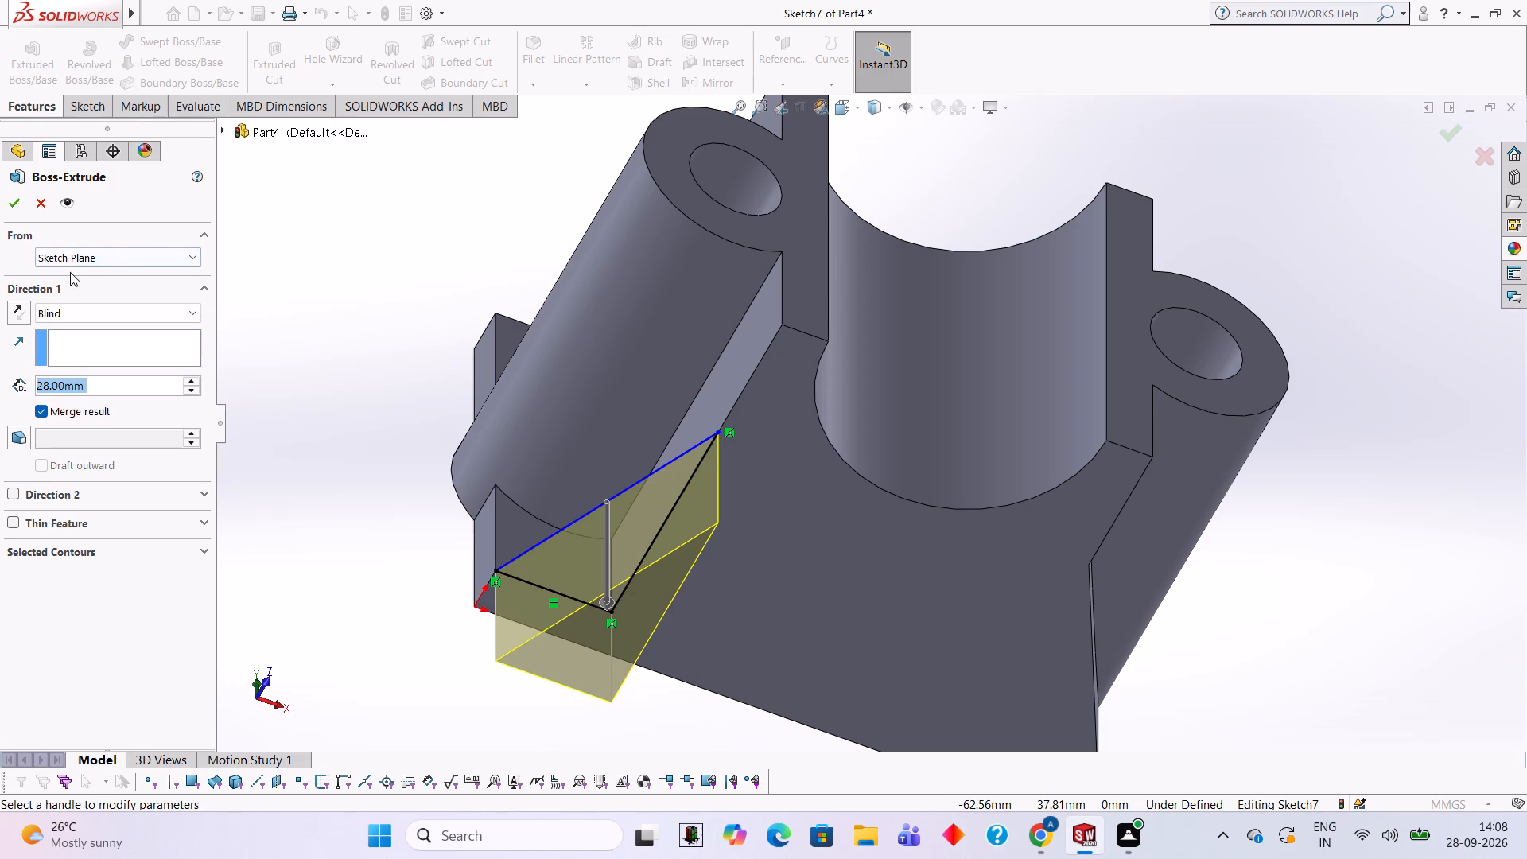
pyautogui.click(10, 309)
pyautogui.moveTo(423, 246); pyautogui.dragTo(444, 433, button='middle')
pyautogui.click(14, 206)
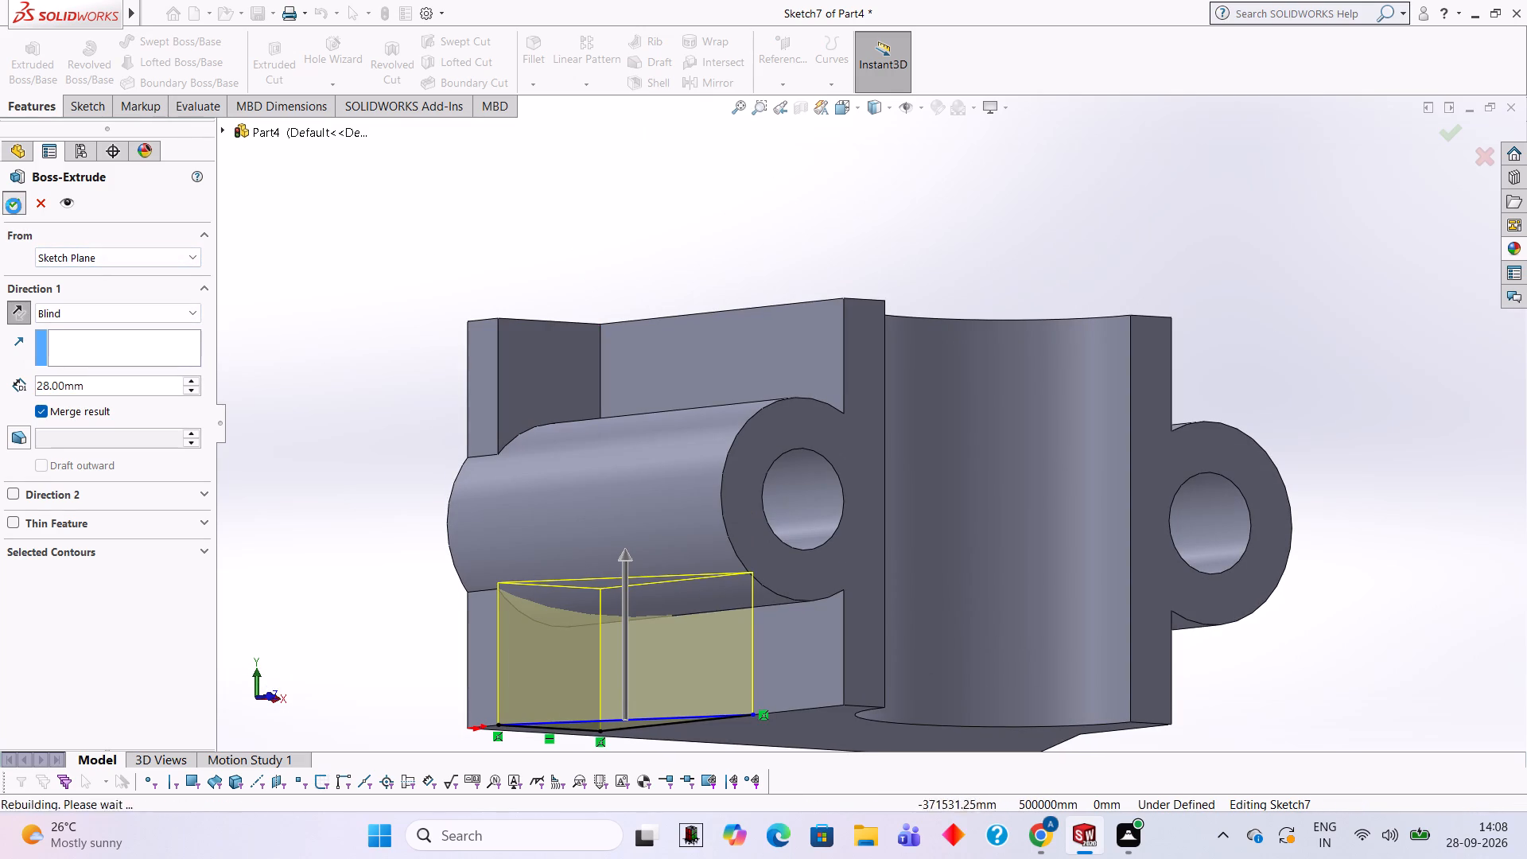
pyautogui.click(468, 332)
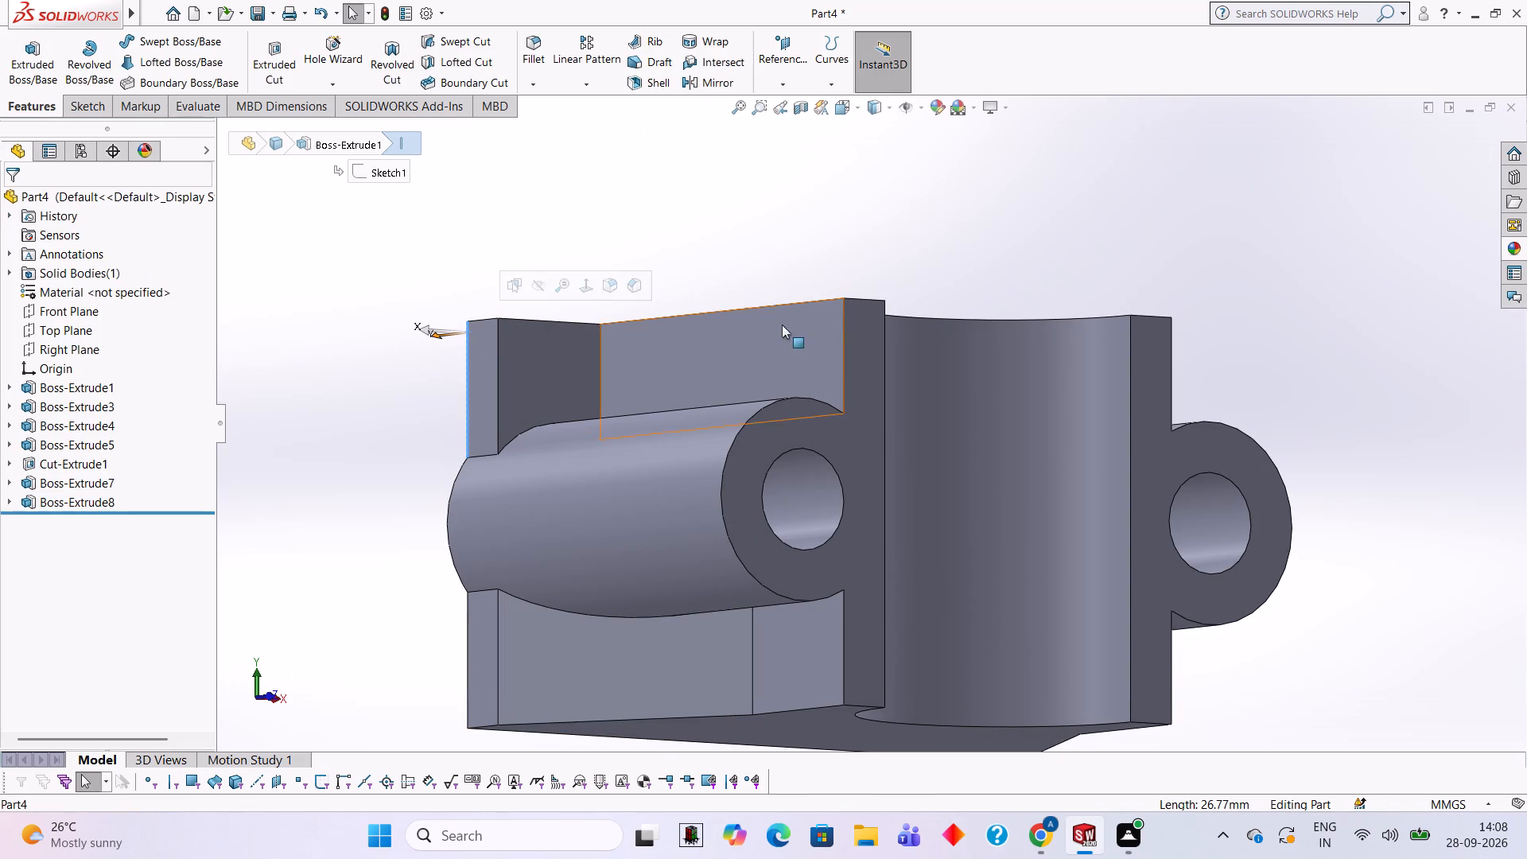
pyautogui.press('Escape')
# Start a sketch on the top face and draw a right triangle in the notch farther from the origin, 50 mm along the block, 25 mm along the plate.
pyautogui.moveTo(920, 303); pyautogui.dragTo(850, 252, button='middle')
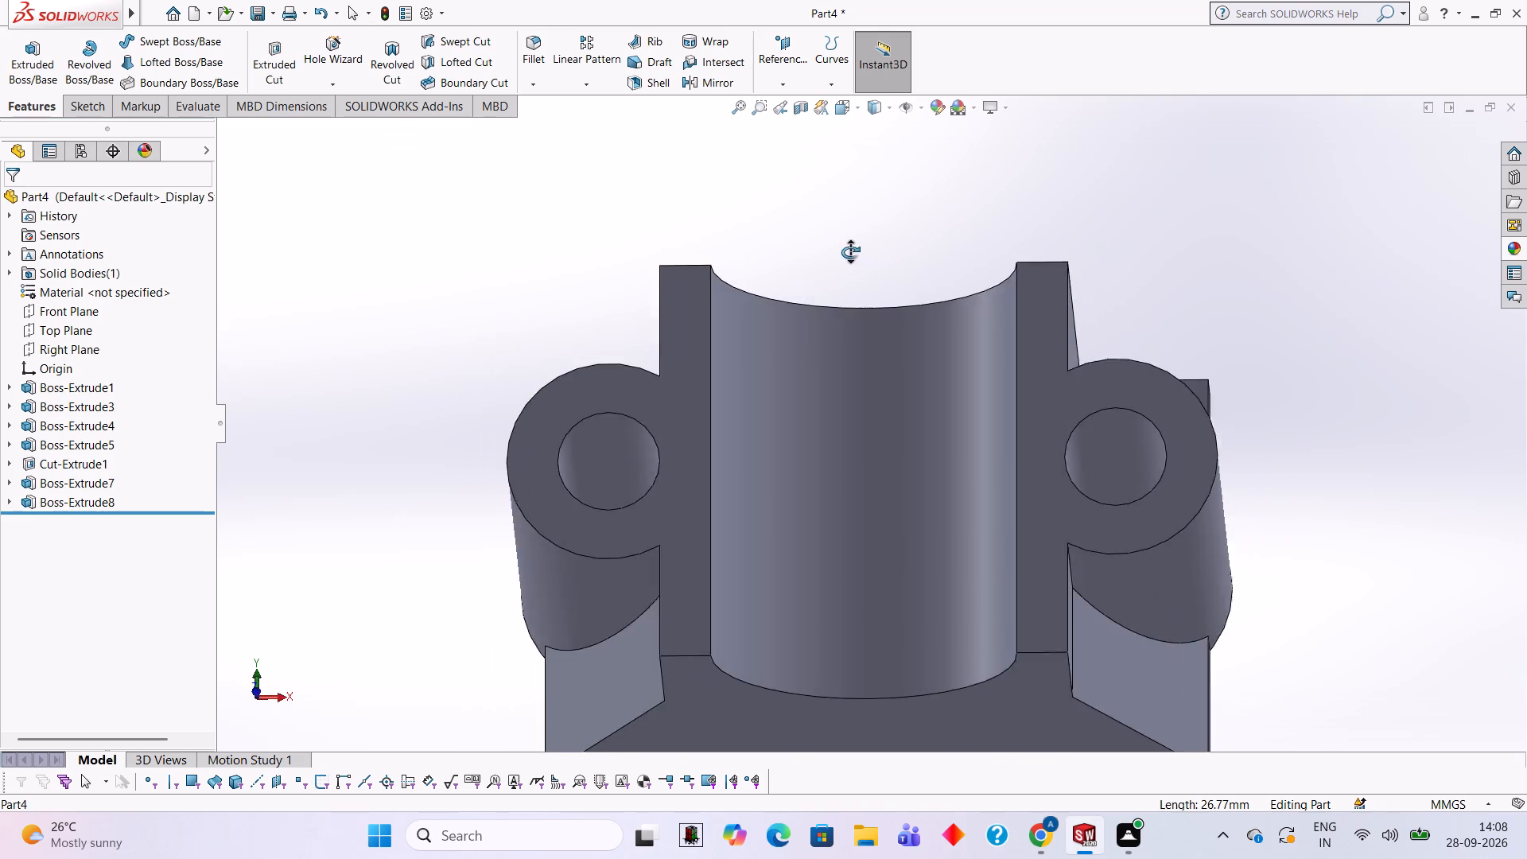
pyautogui.moveTo(850, 252); pyautogui.dragTo(875, 218, button='middle')
pyautogui.moveTo(1054, 408); pyautogui.dragTo(1001, 524, button='middle')
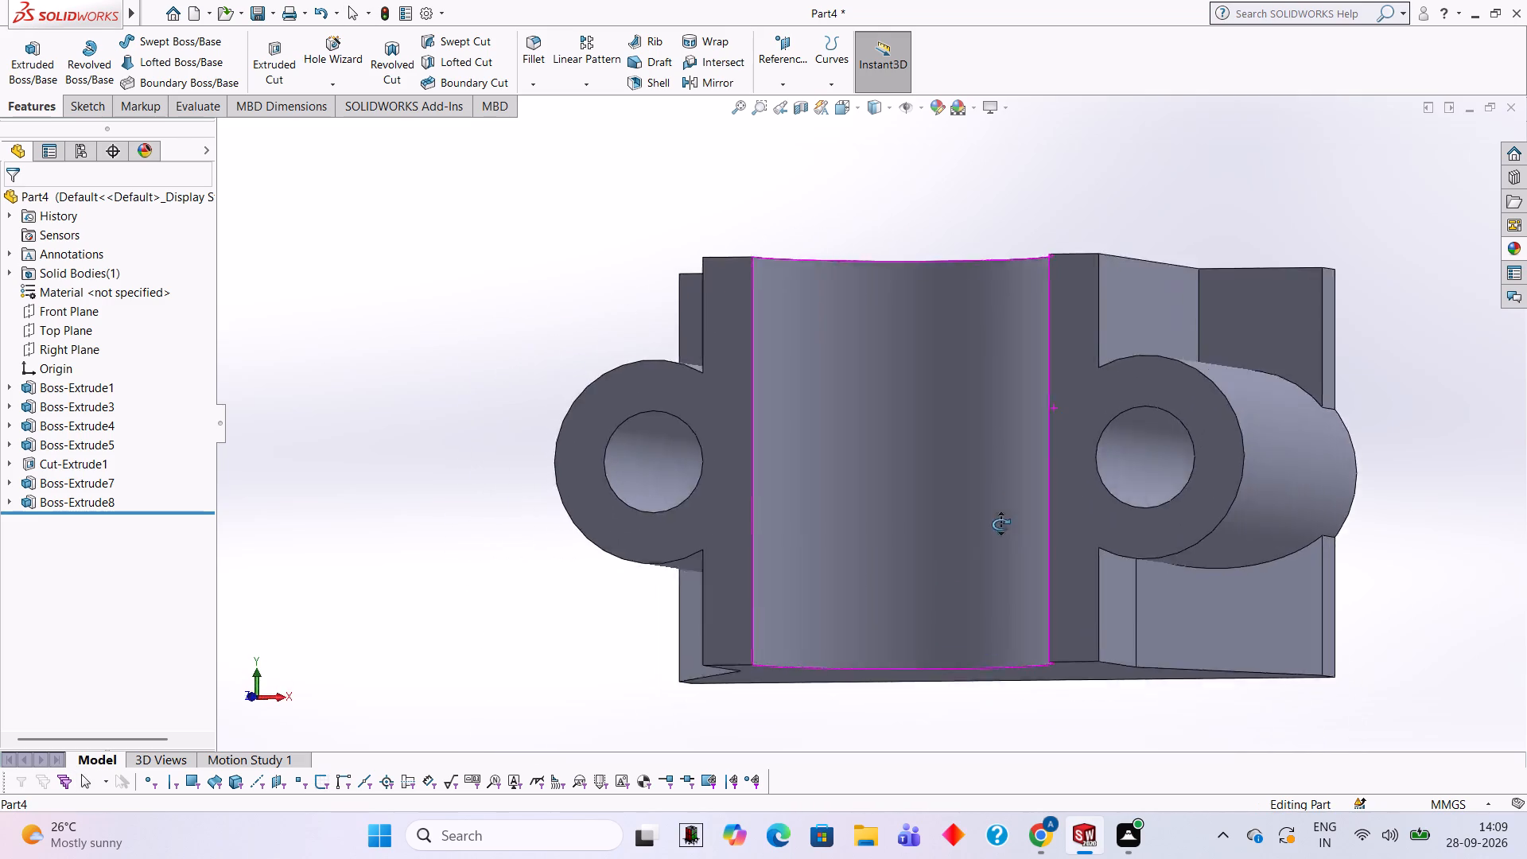
pyautogui.moveTo(1001, 524); pyautogui.dragTo(837, 567, button='middle')
pyautogui.moveTo(1400, 328); pyautogui.dragTo(1260, 568, button='middle')
pyautogui.click(1253, 425)
pyautogui.click(1318, 376)
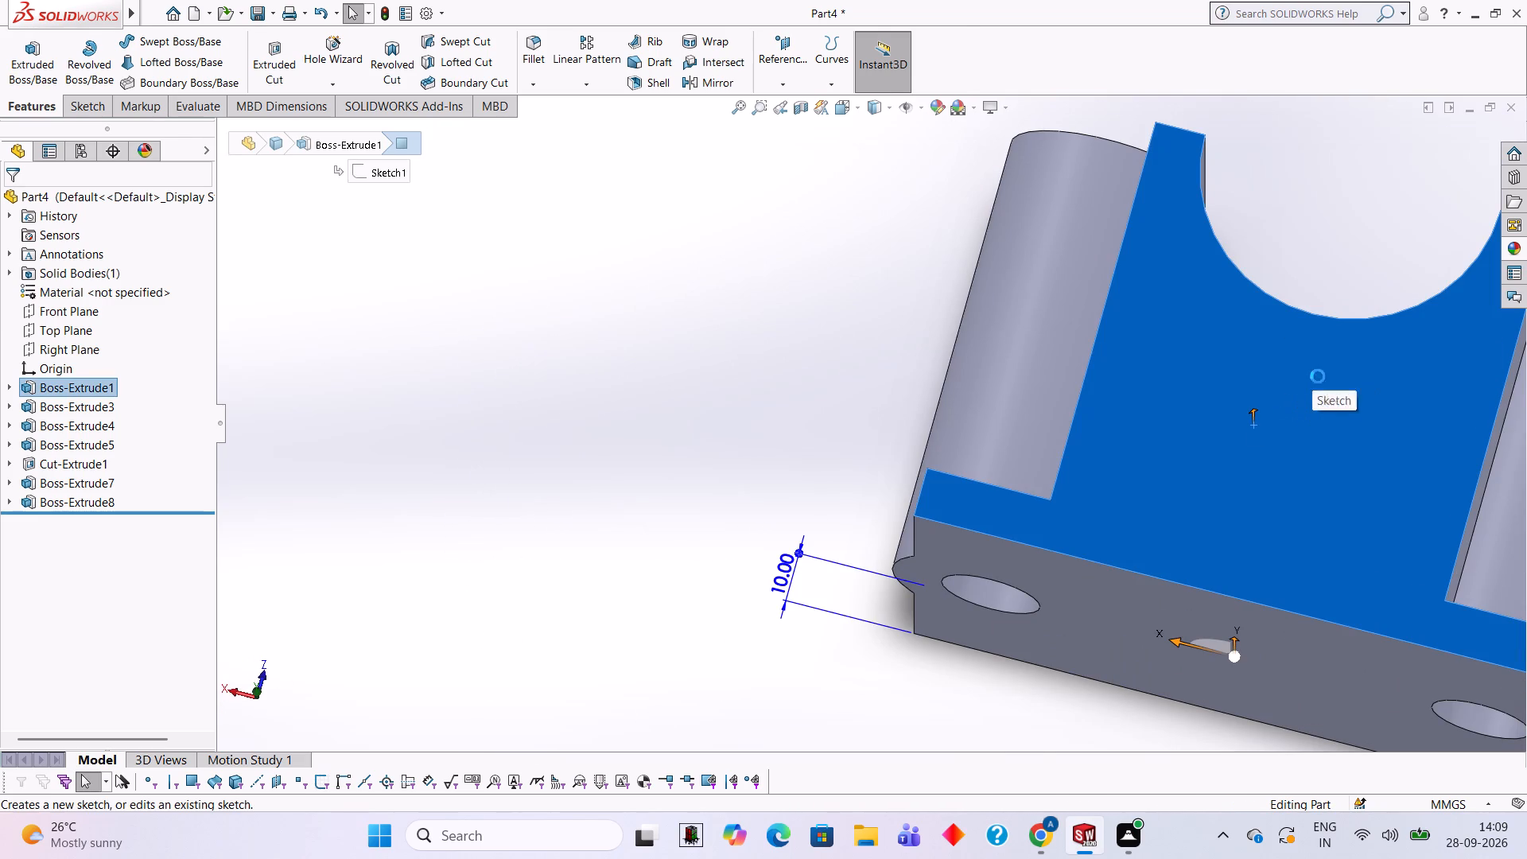
pyautogui.hotkey('ctrl', '8')
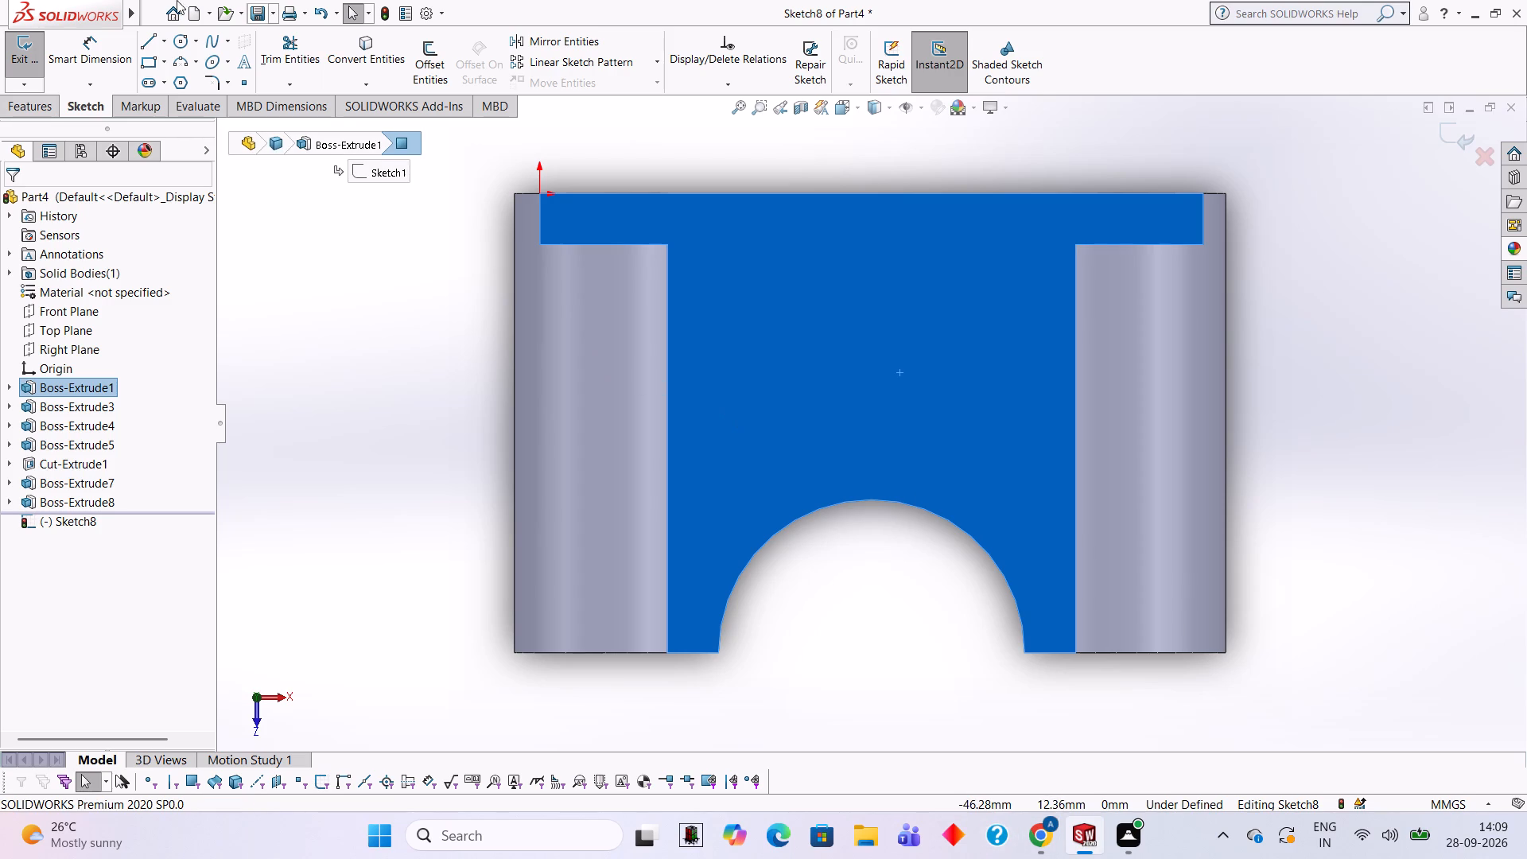
pyautogui.click(148, 41)
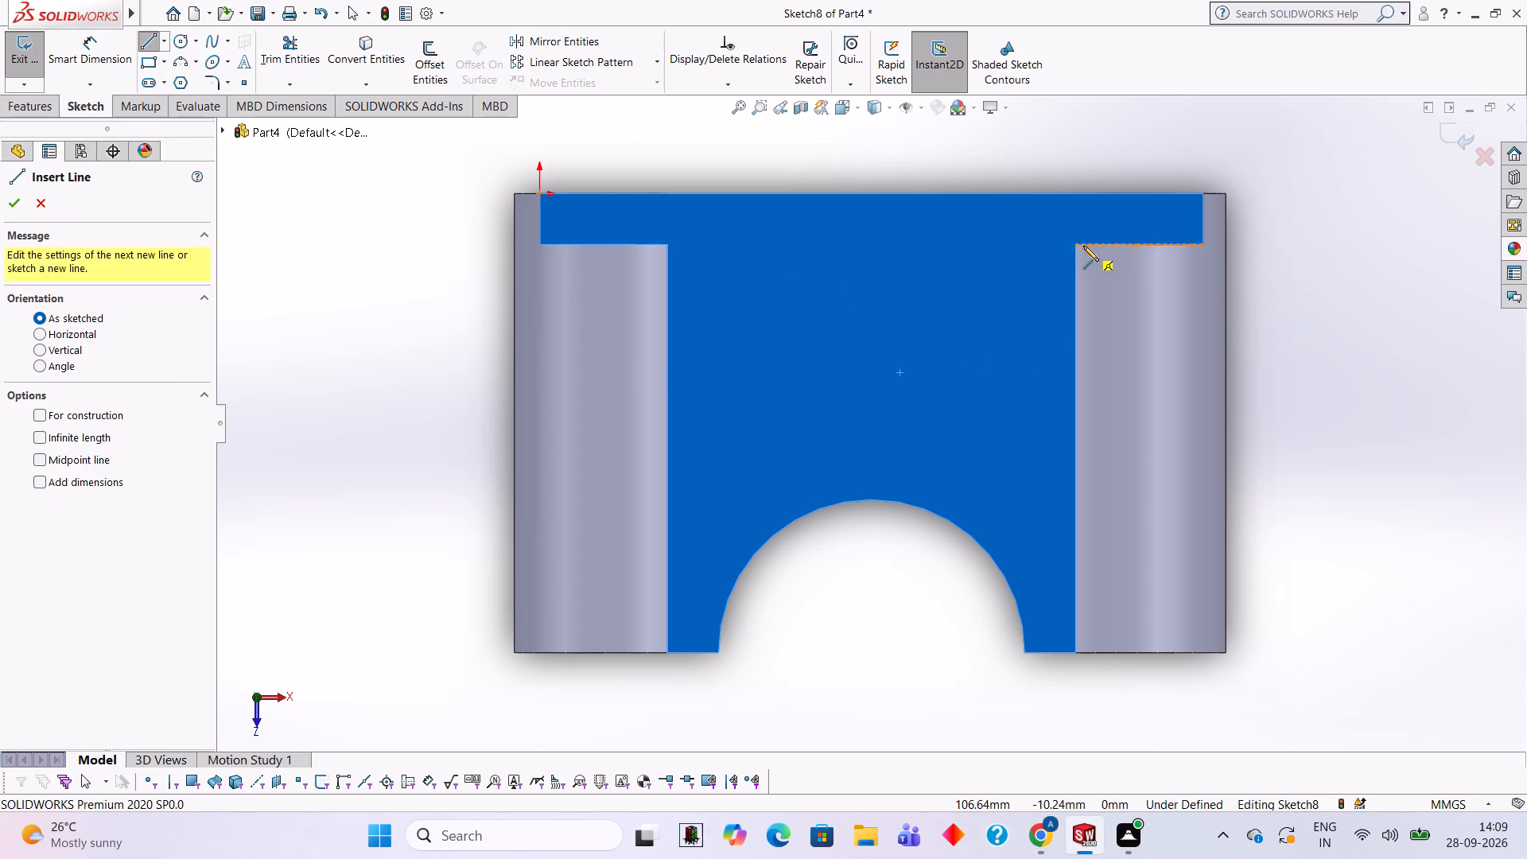
pyautogui.click(1072, 242)
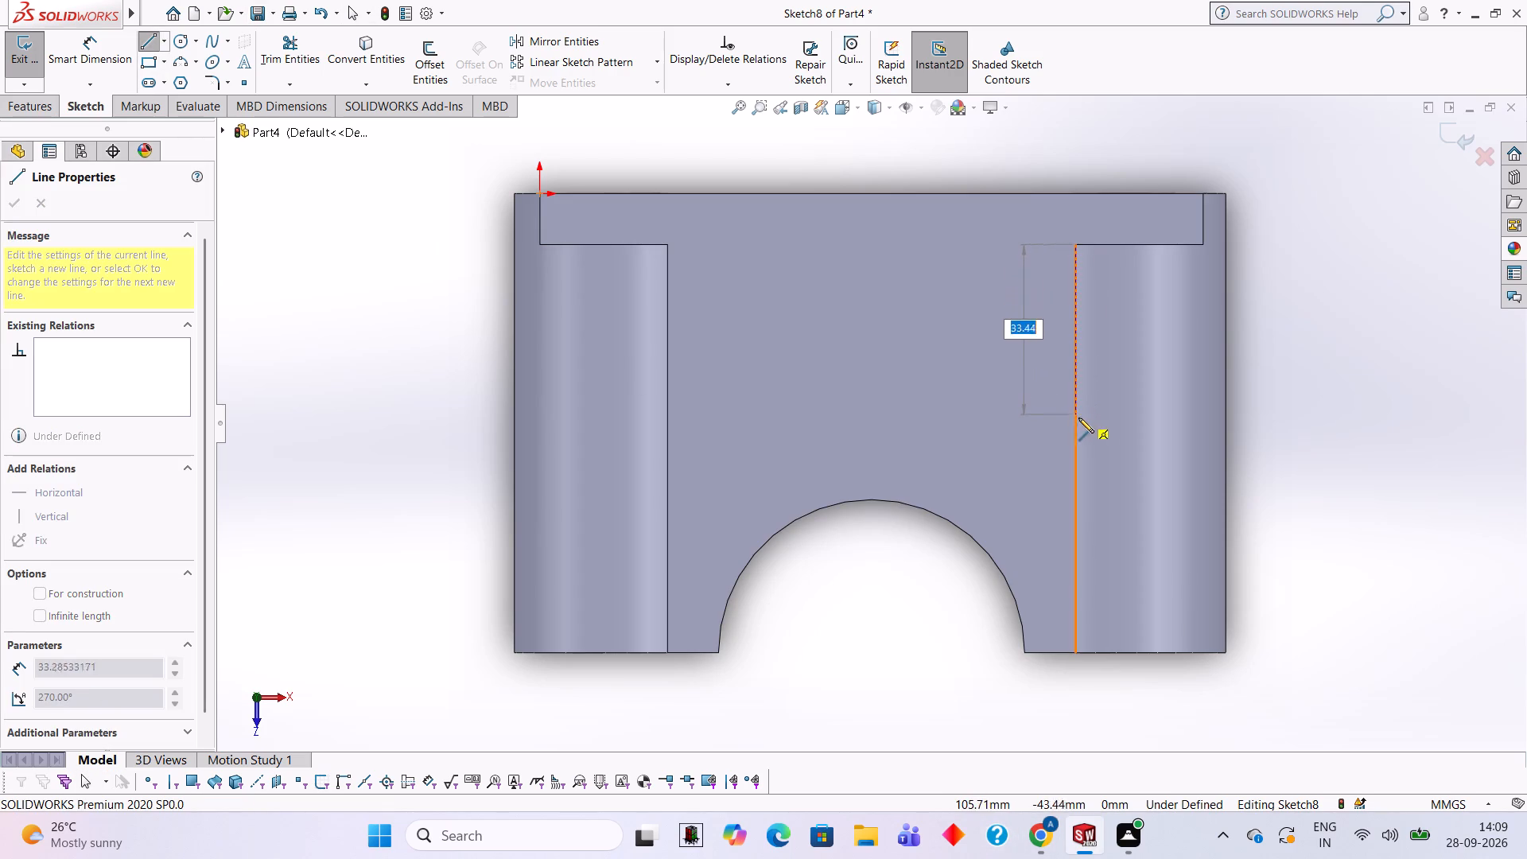
pyautogui.write('50')
pyautogui.press('Return')
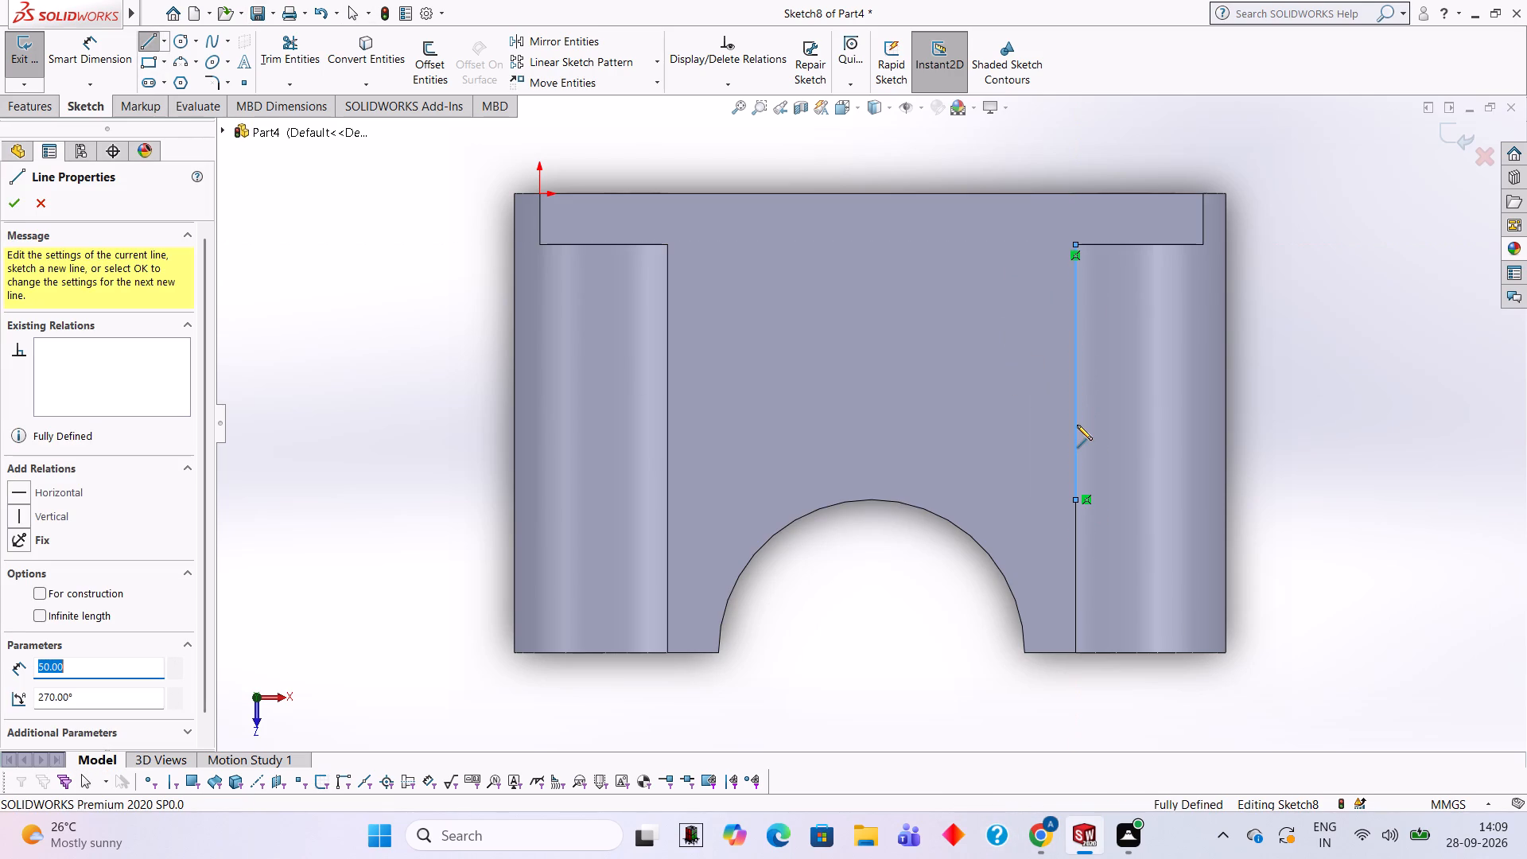
pyautogui.click(1203, 243)
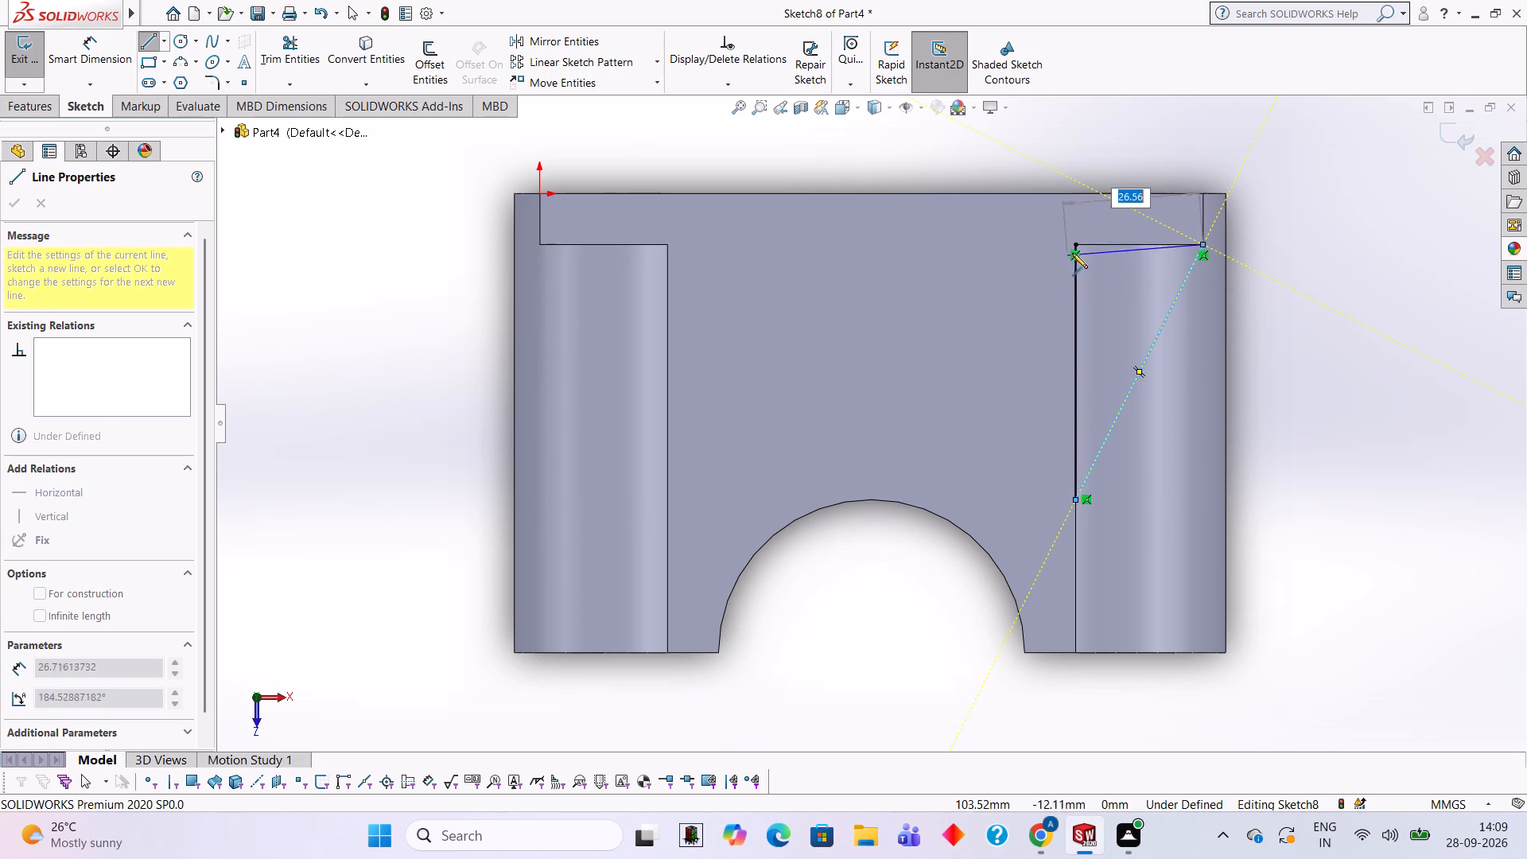
pyautogui.click(1074, 245)
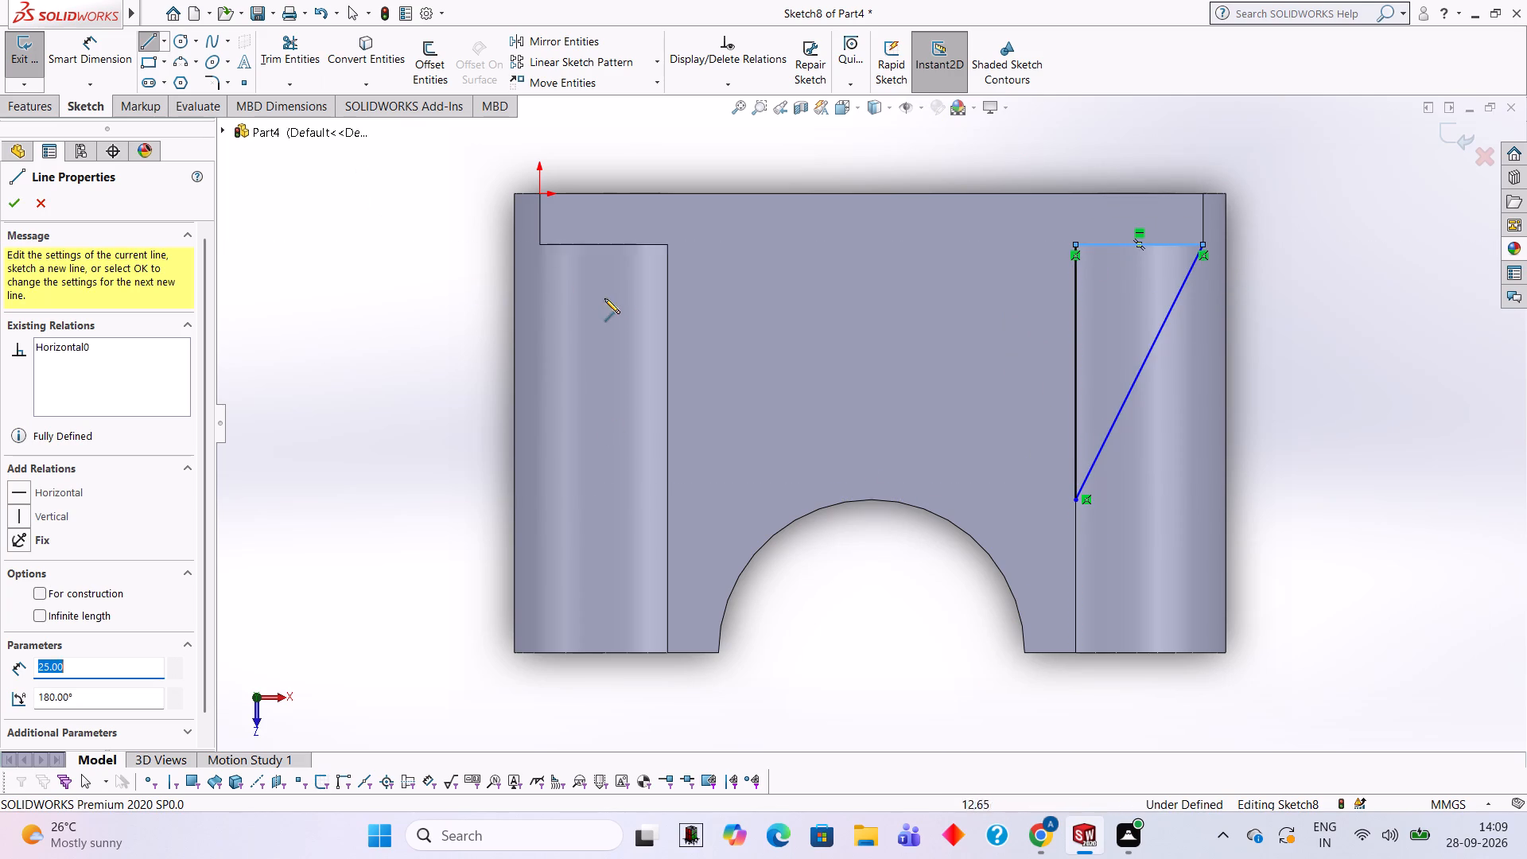
# In the same sketch, draw a matching triangle in the opposite notch, 50 mm along the block and 25 mm along the plate.
pyautogui.click(667, 242)
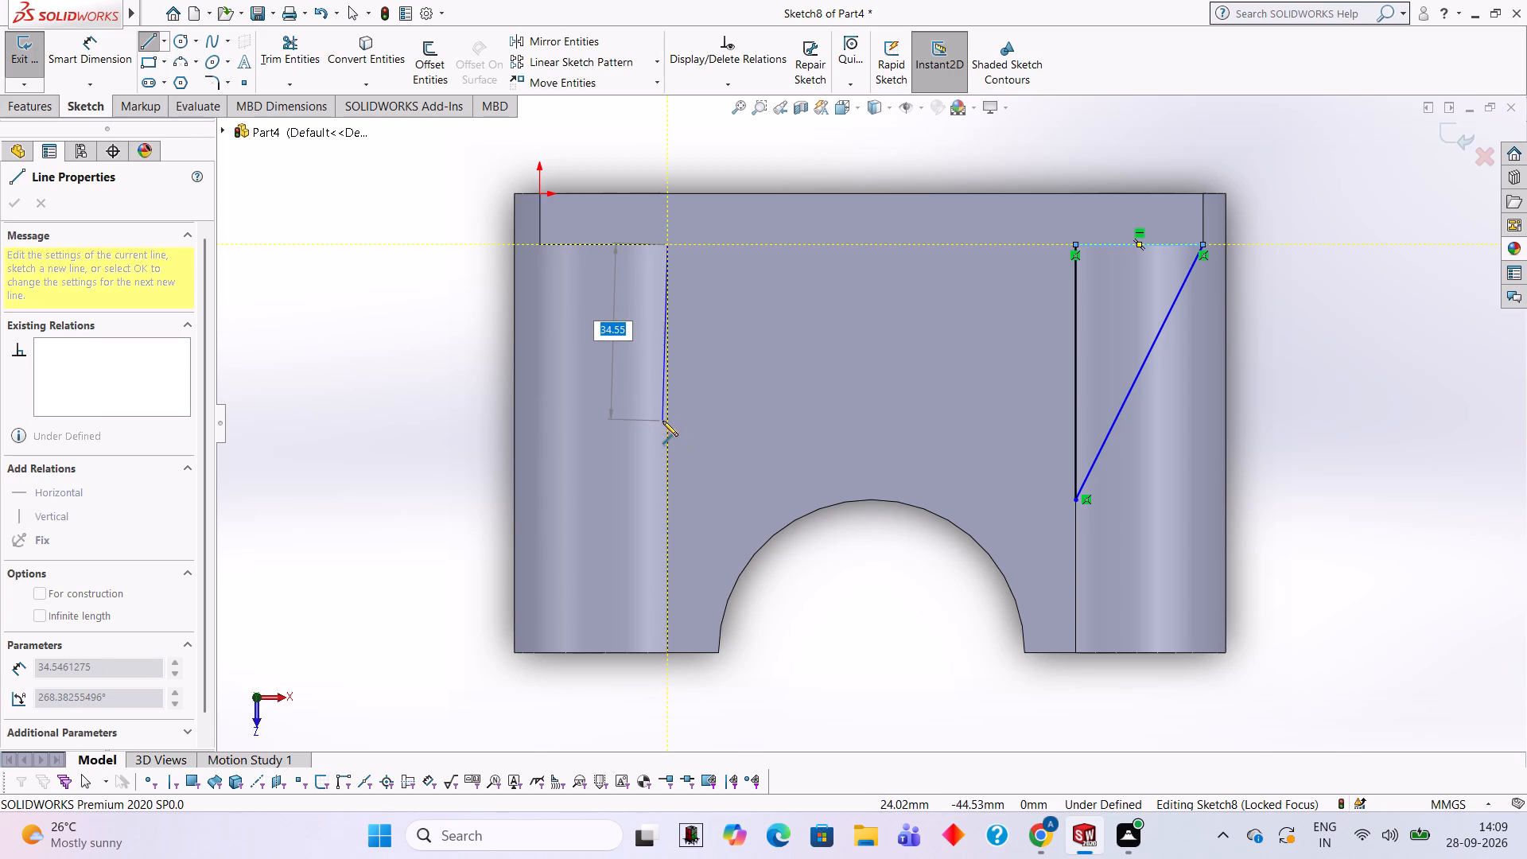
pyautogui.write('50')
pyautogui.press('Return')
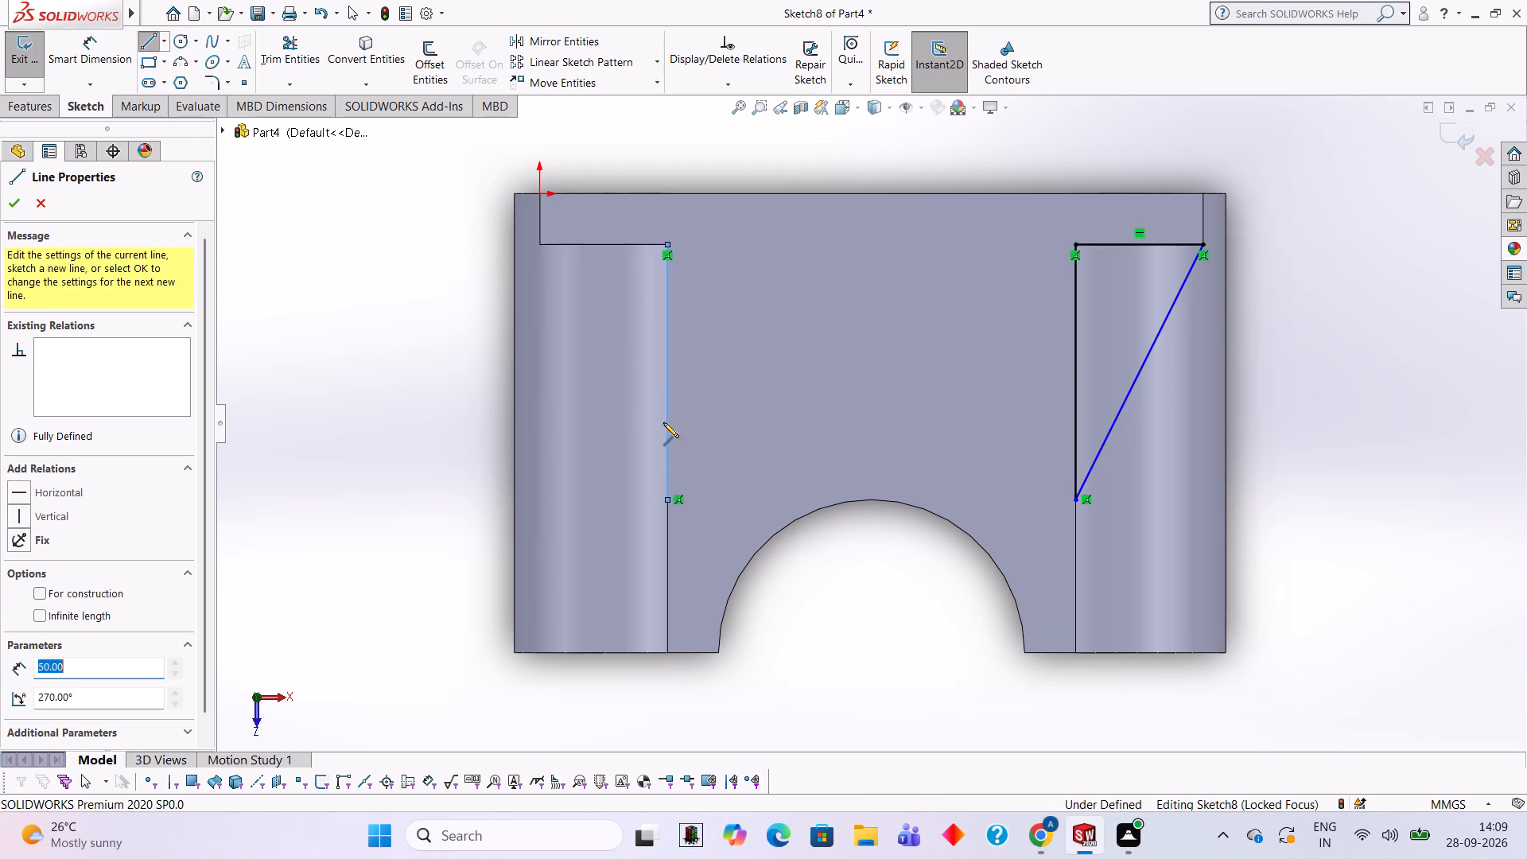
pyautogui.click(541, 244)
pyautogui.click(666, 243)
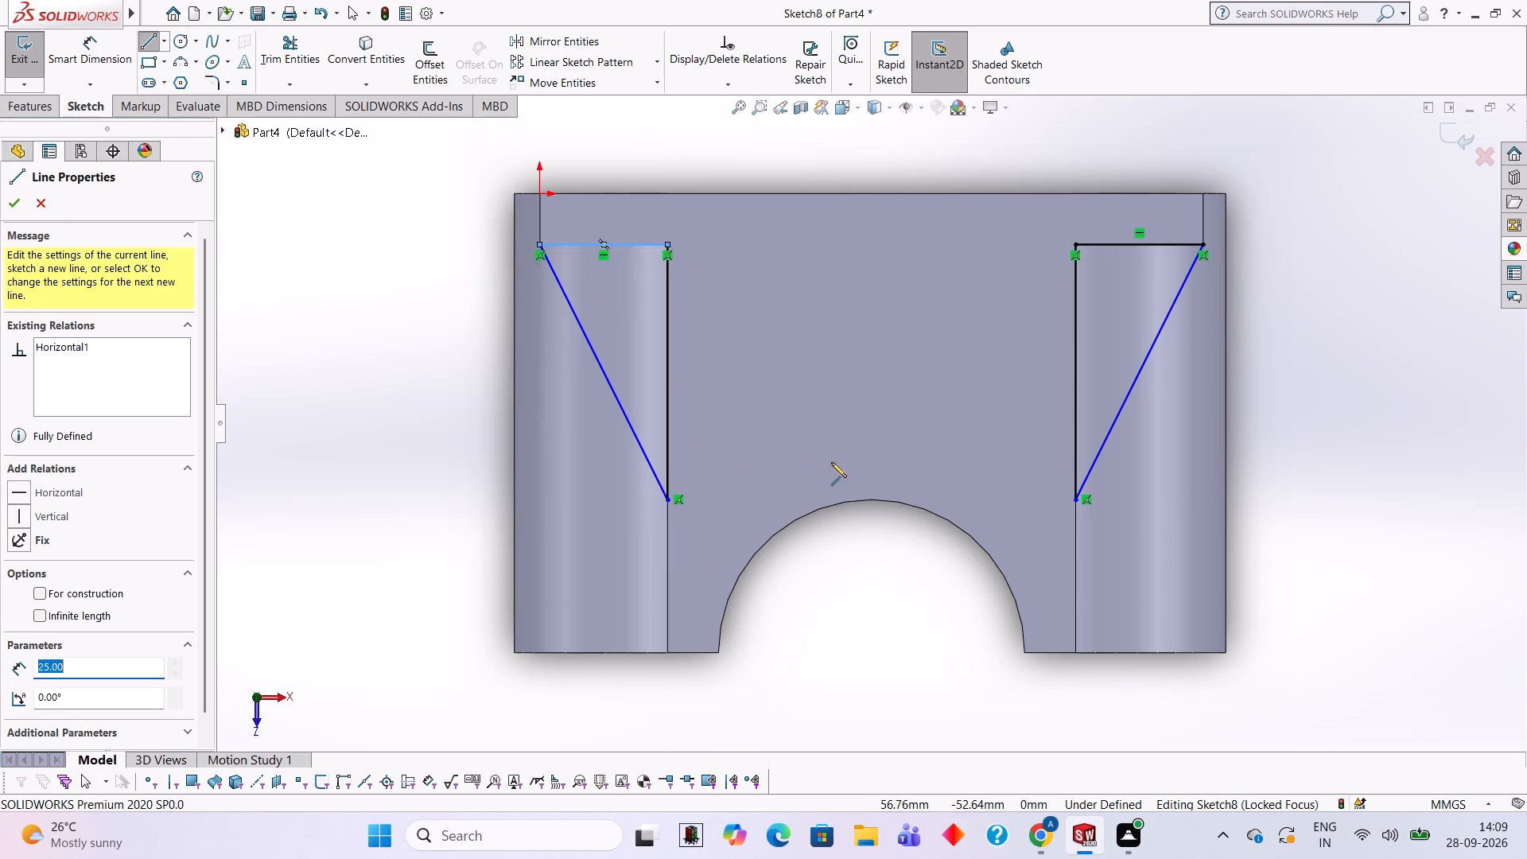
pyautogui.press('Escape')
# Extrude both top-face triangles 28 mm blind in the reversed direction toward the side bosses, merging the result.
pyautogui.moveTo(851, 413); pyautogui.dragTo(836, 348, button='middle')
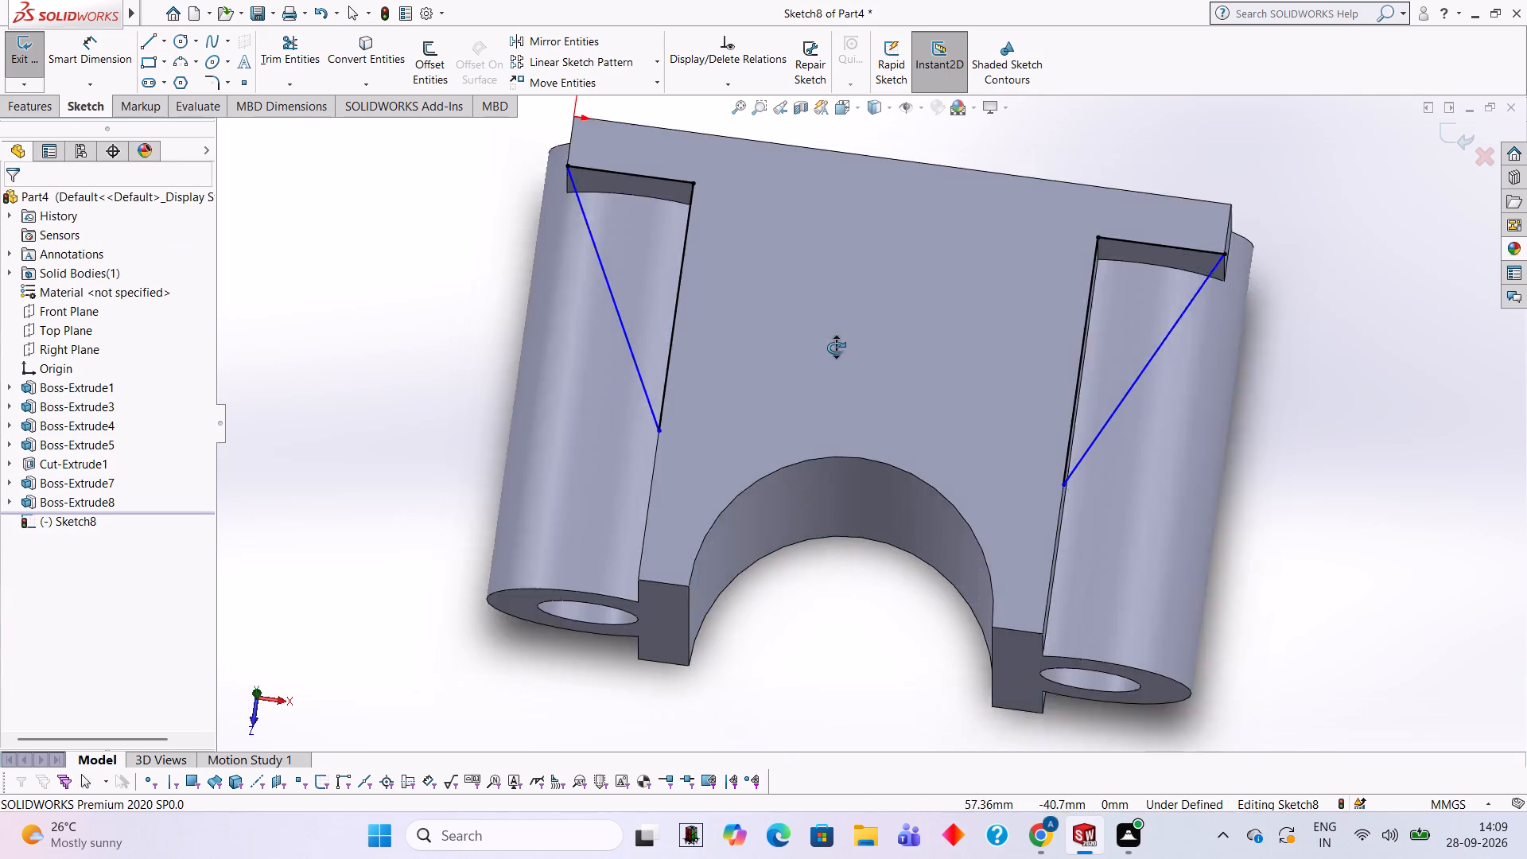
pyautogui.moveTo(836, 348); pyautogui.dragTo(833, 290, button='middle')
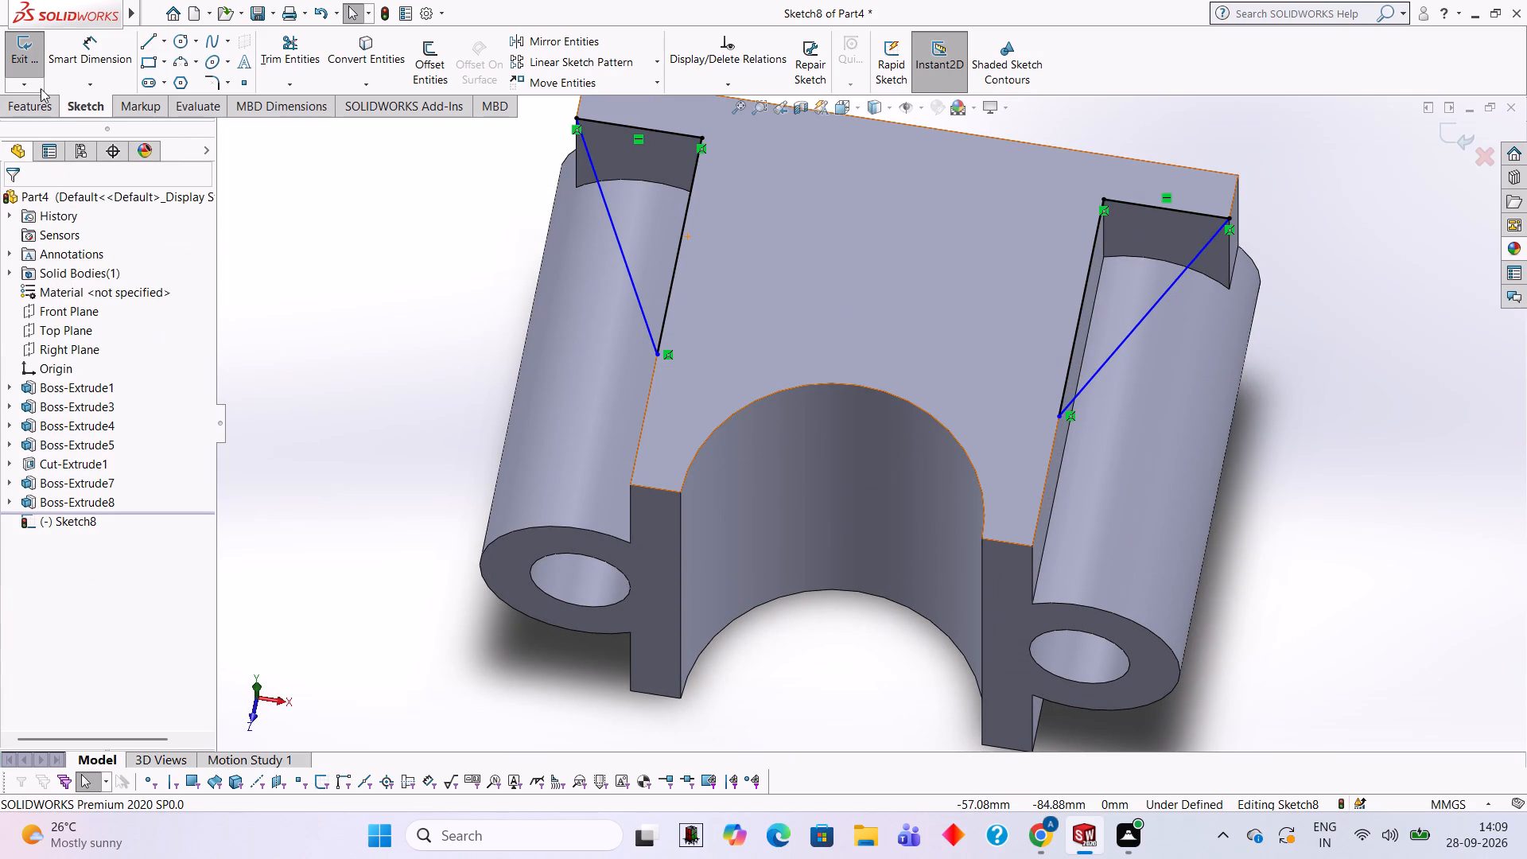
pyautogui.click(43, 99)
pyautogui.click(41, 77)
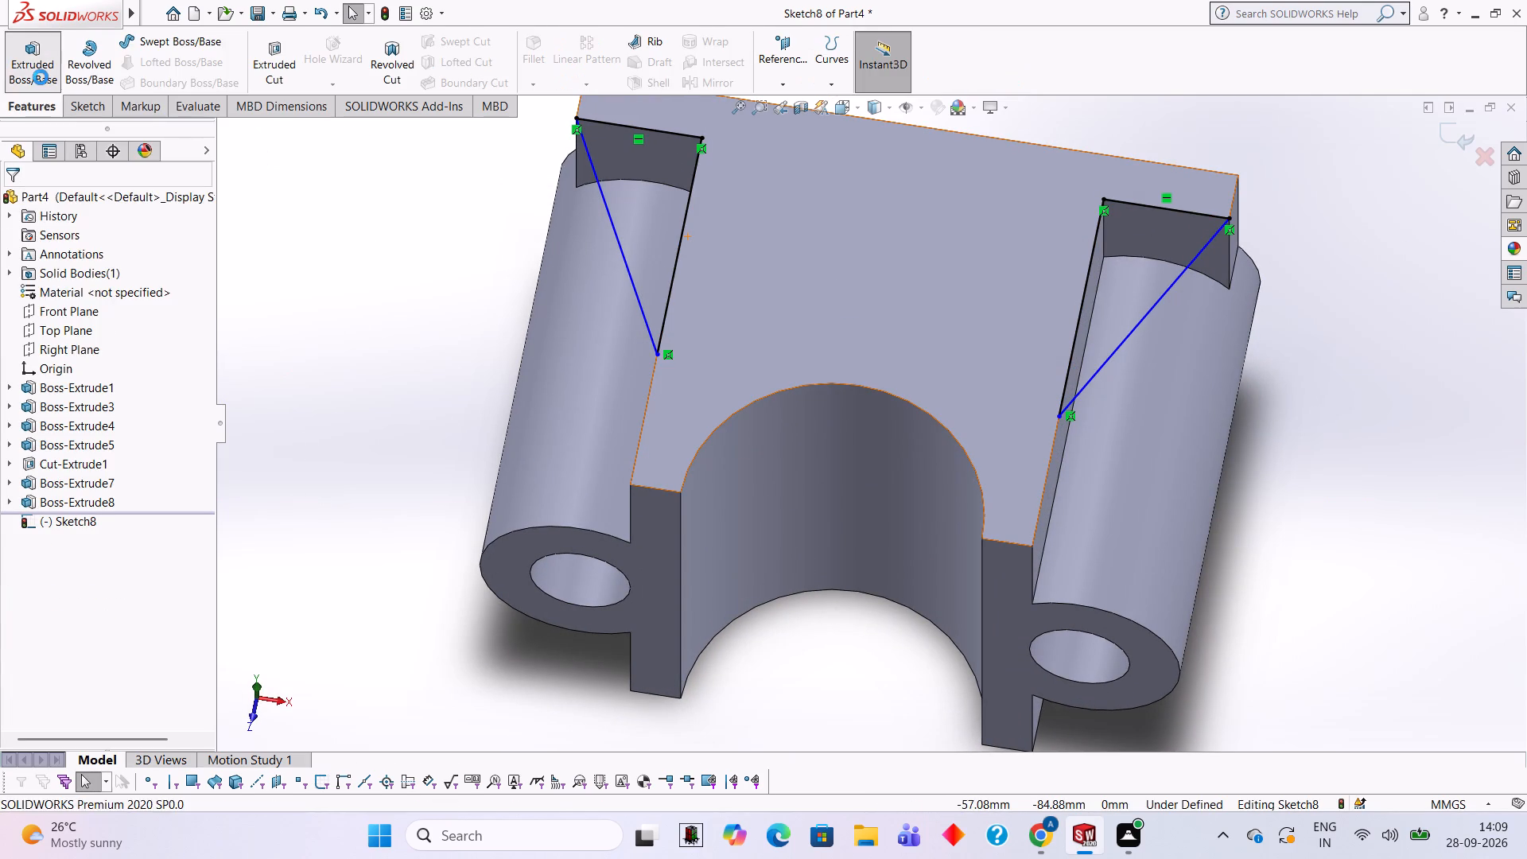
pyautogui.moveTo(368, 449); pyautogui.dragTo(396, 324, button='middle')
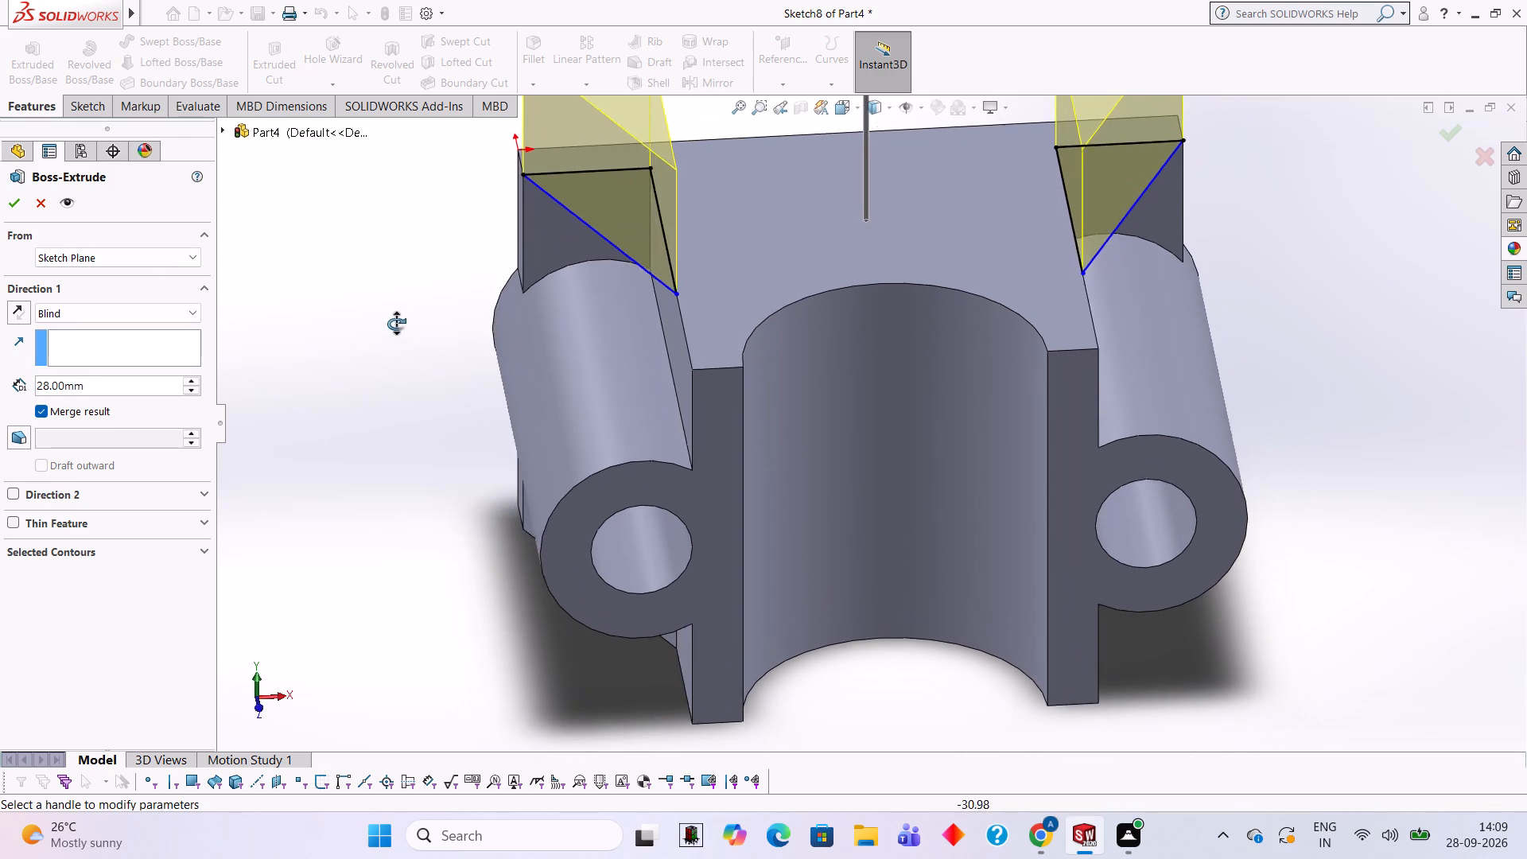
pyautogui.moveTo(396, 324); pyautogui.dragTo(387, 318, button='middle')
pyautogui.click(13, 315)
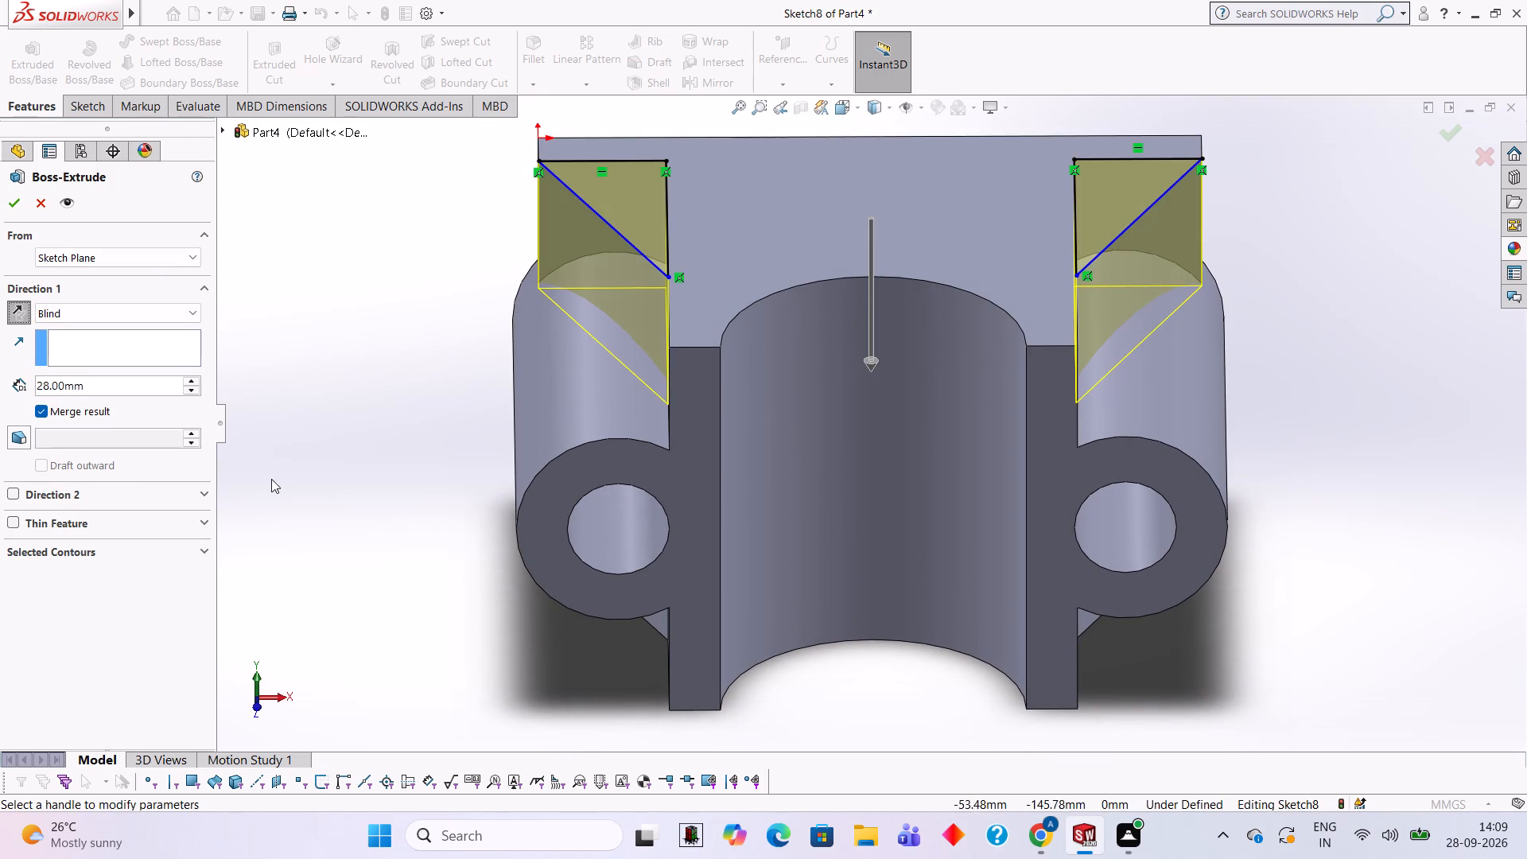
pyautogui.moveTo(348, 467); pyautogui.dragTo(360, 372, button='middle')
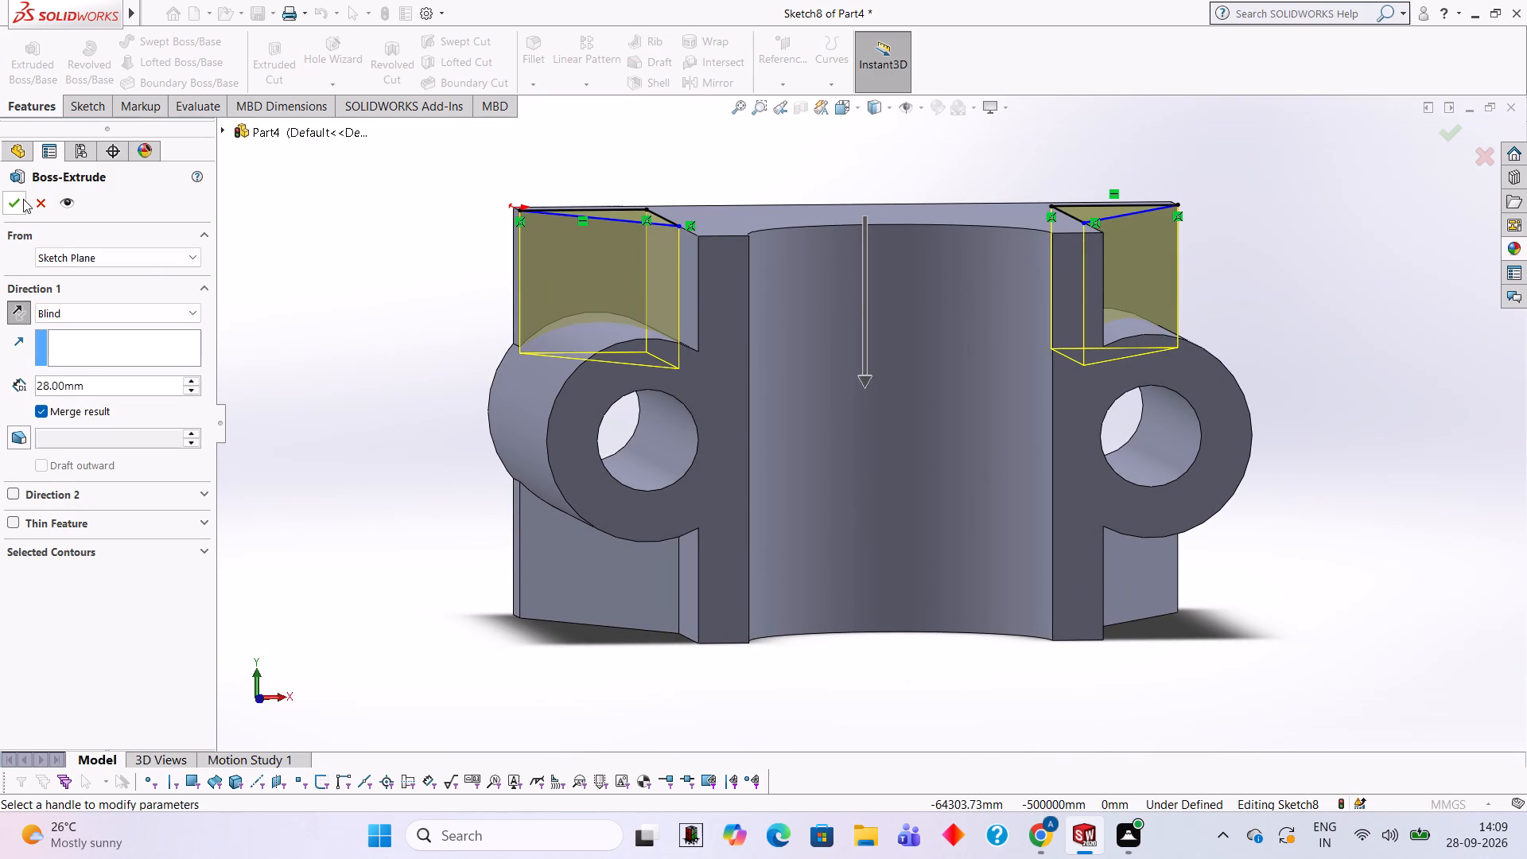
pyautogui.click(18, 204)
pyautogui.click(351, 404)
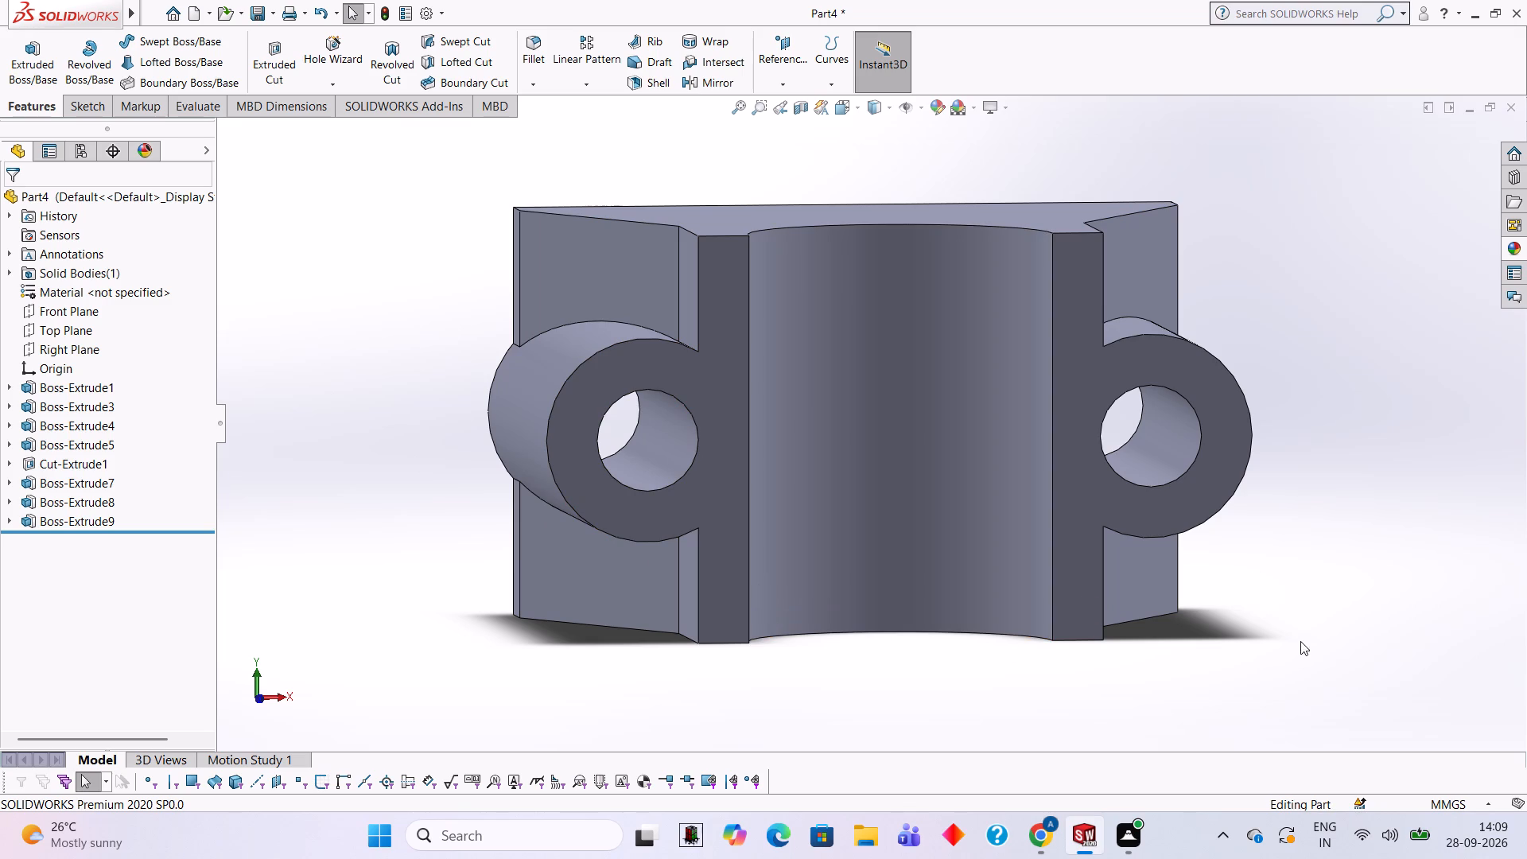
# Start a sketch on the underside face and draw a right triangle along the rib slope nearer the origin, 50 mm along the block, 25 mm wide.
pyautogui.moveTo(1298, 648); pyautogui.dragTo(1363, 539, button='middle')
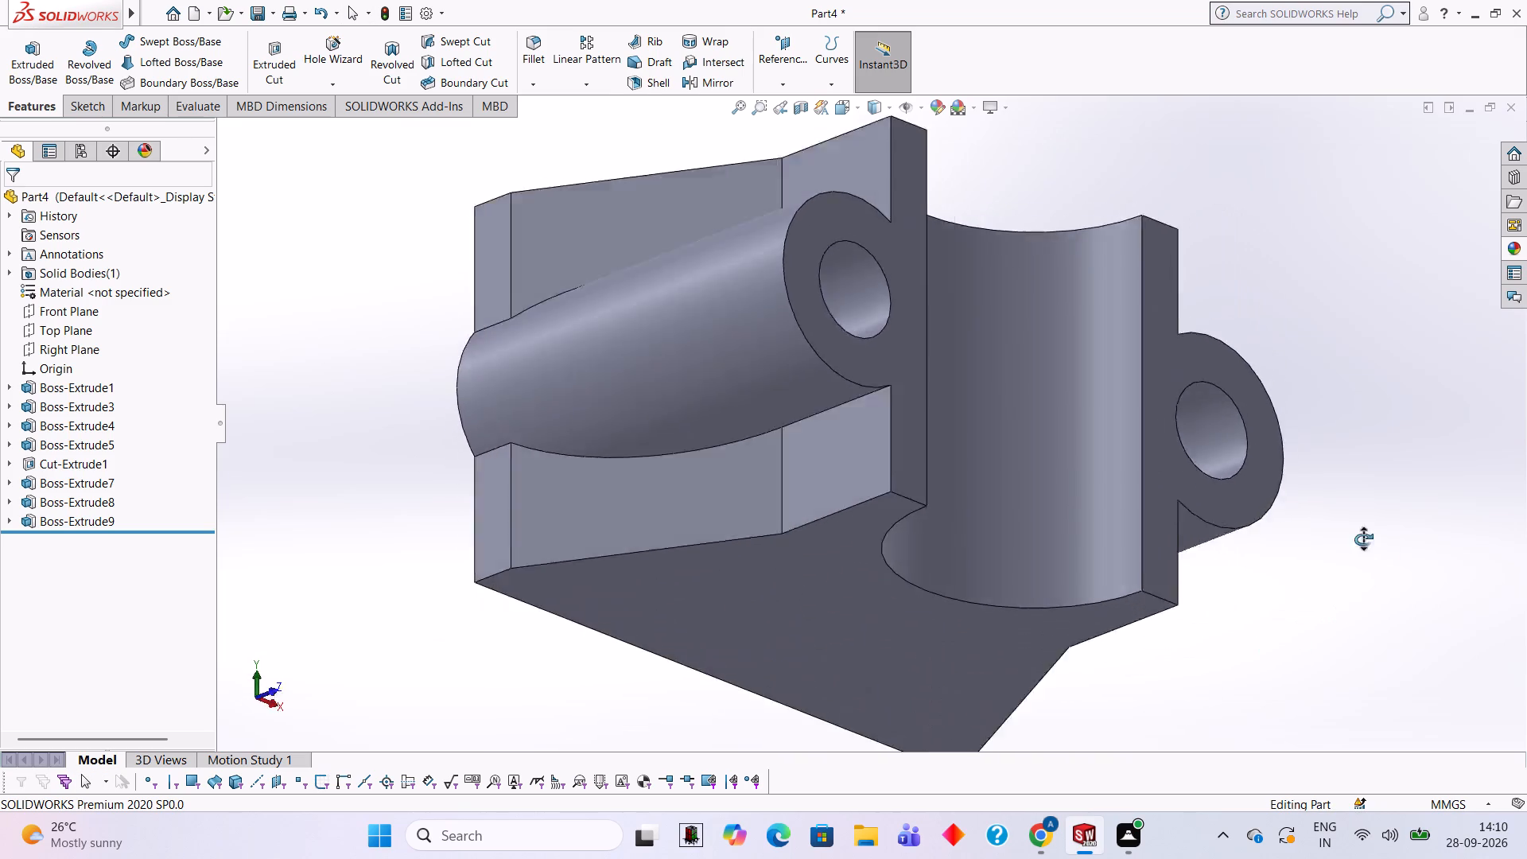
pyautogui.moveTo(1363, 539); pyautogui.dragTo(1288, 296, button='middle')
pyautogui.click(780, 539)
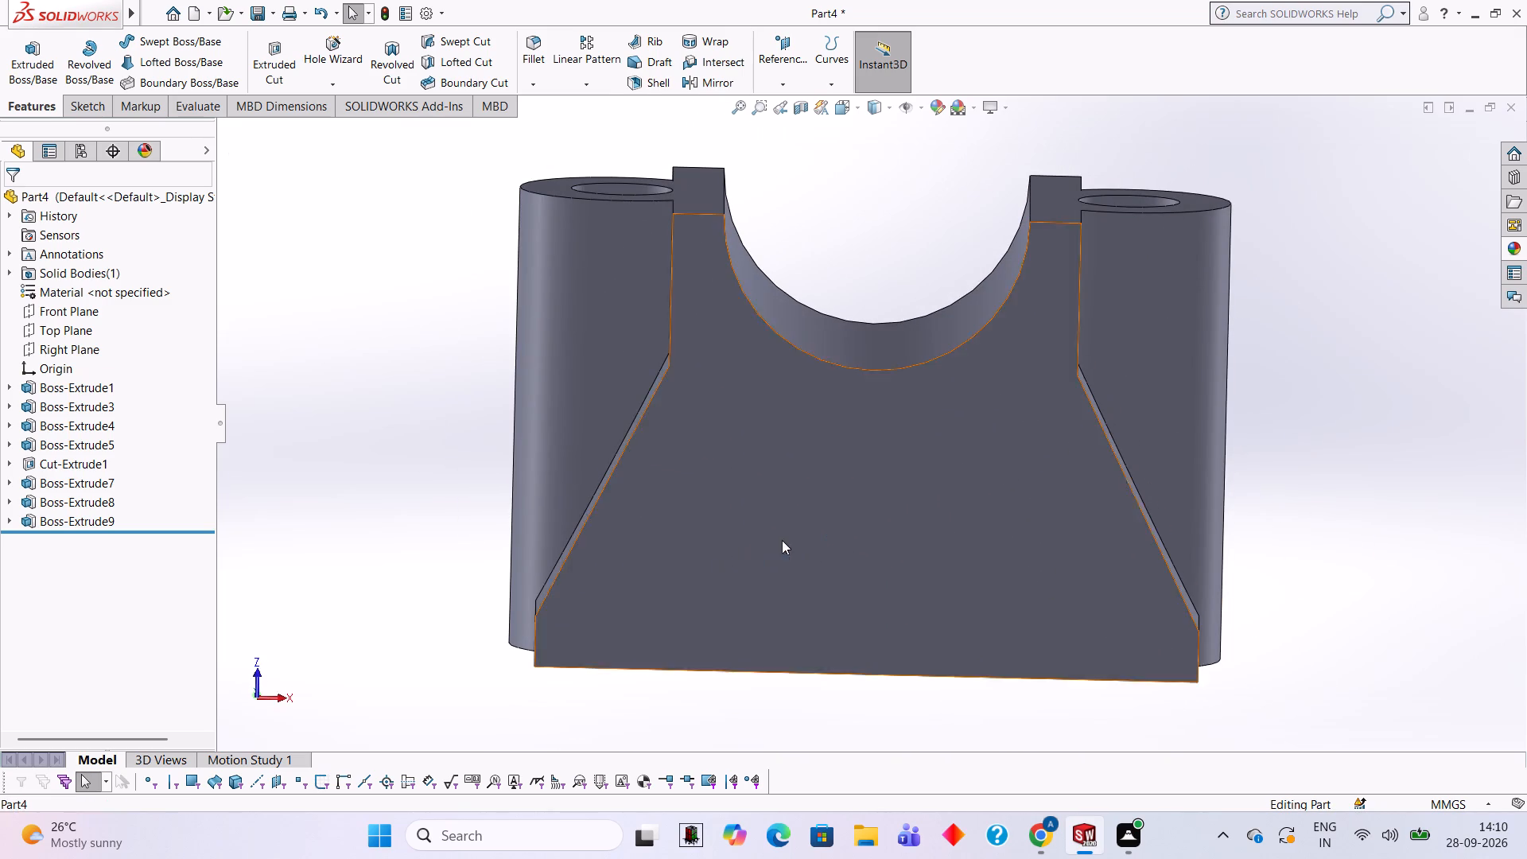
pyautogui.click(862, 492)
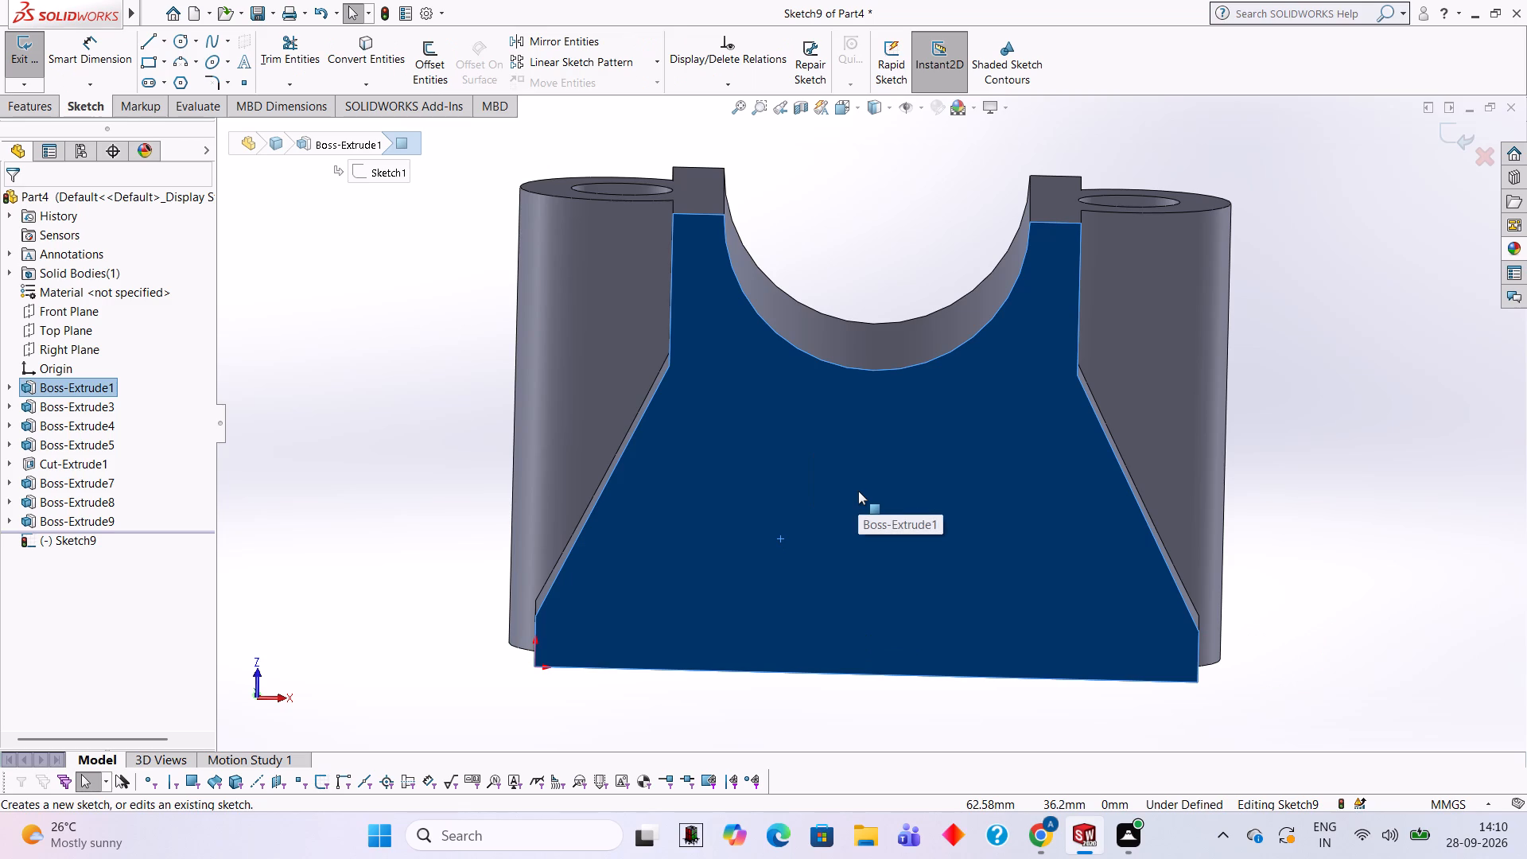
pyautogui.hotkey('ctrl', '8')
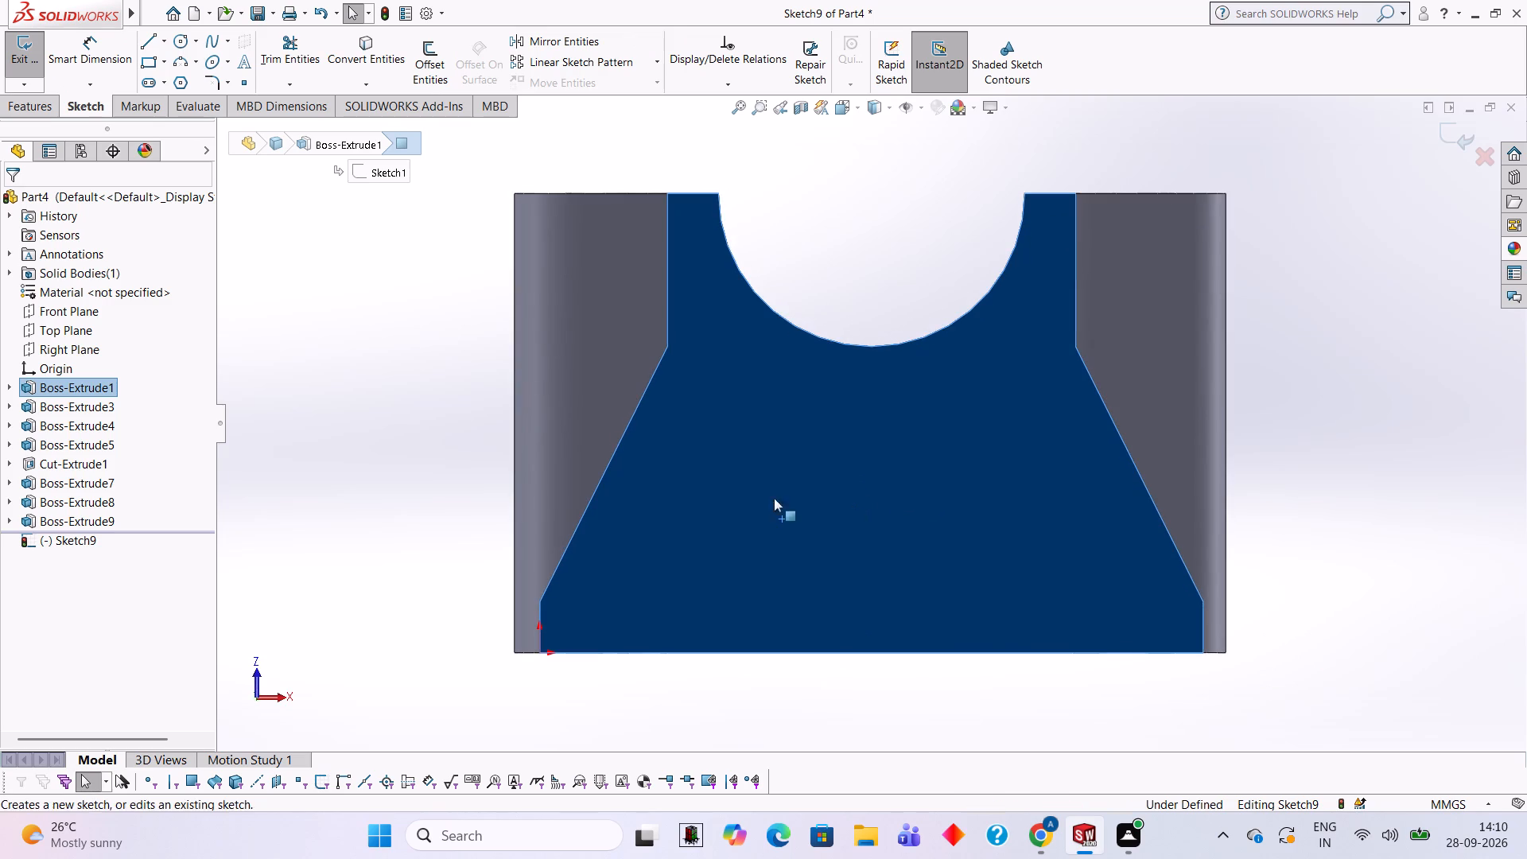
pyautogui.click(159, 45)
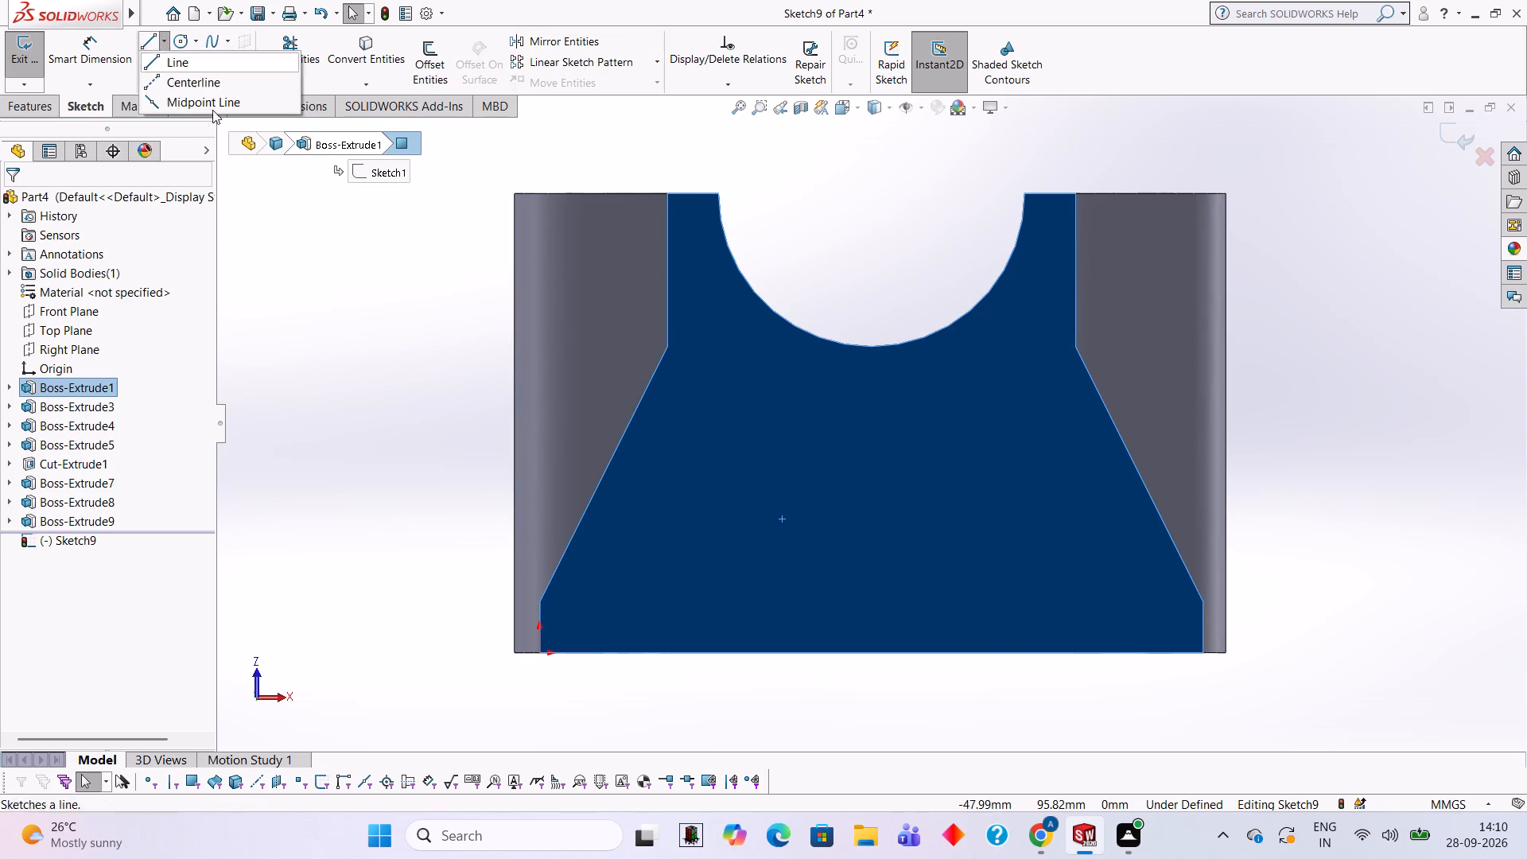
pyautogui.click(217, 56)
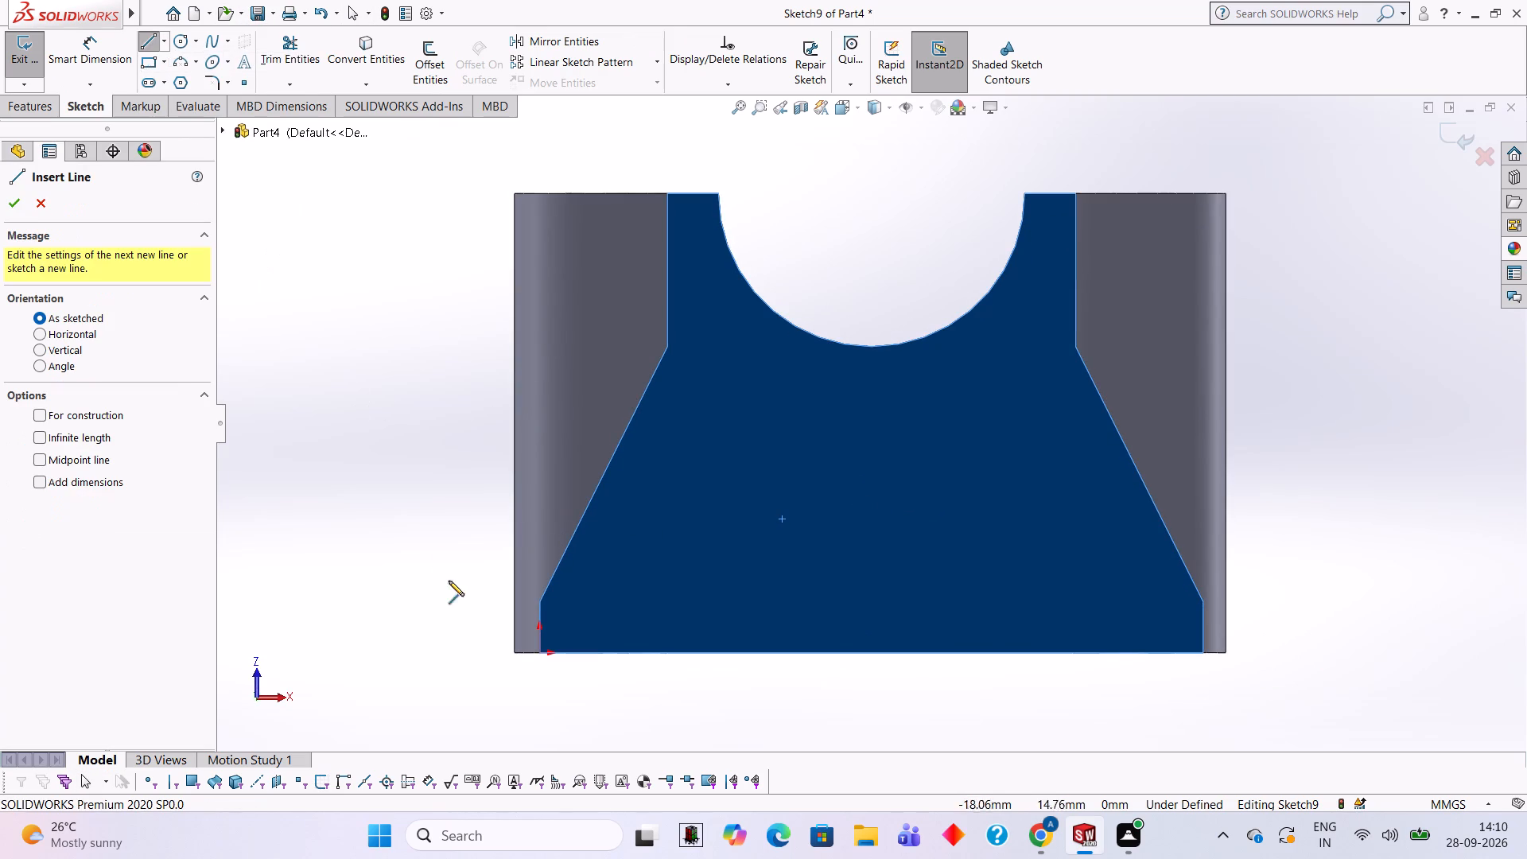
pyautogui.click(539, 602)
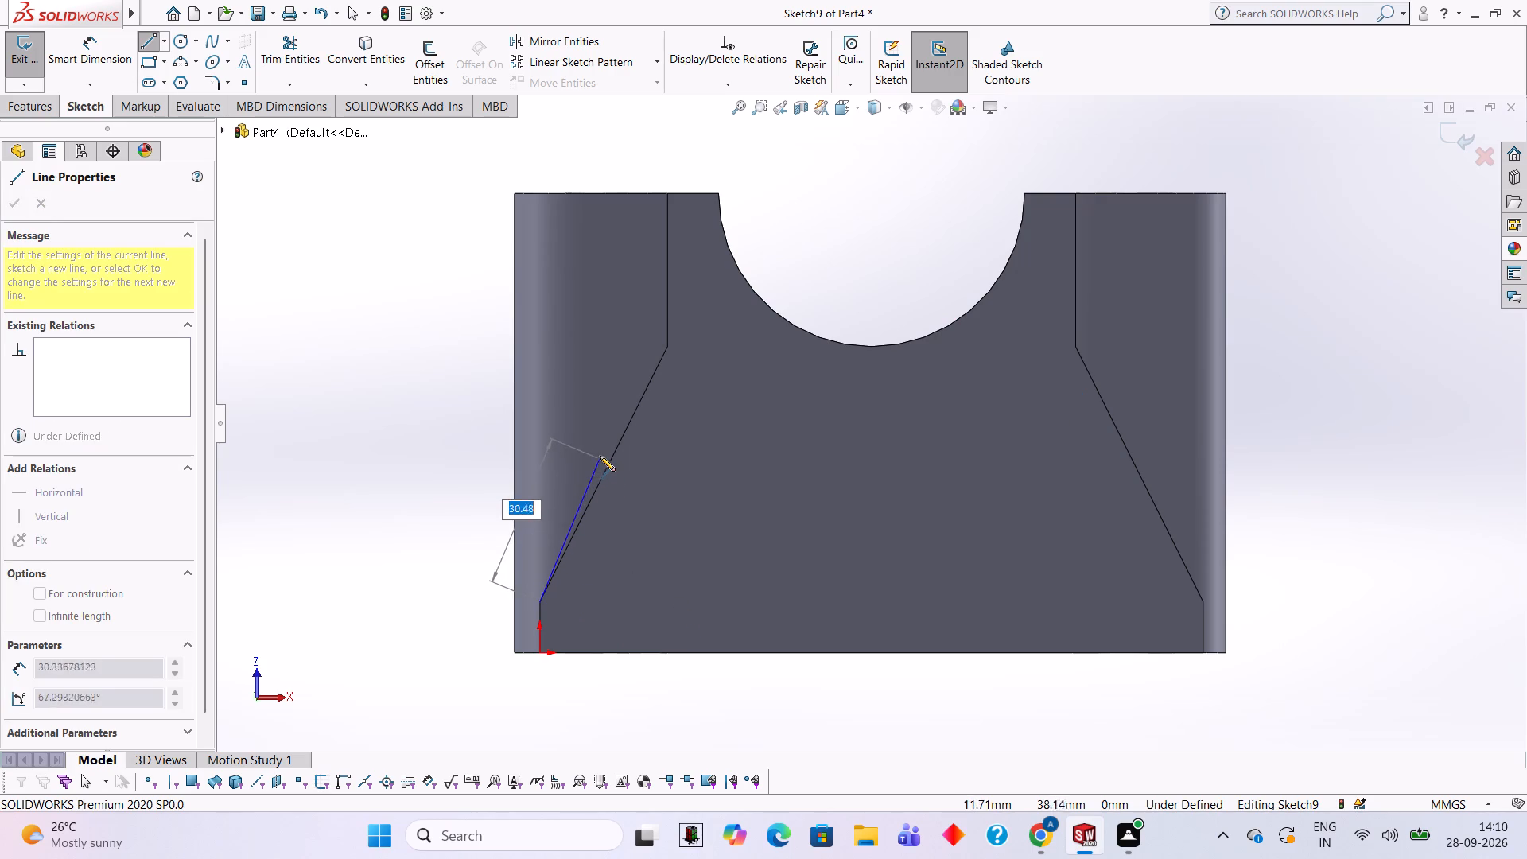
pyautogui.press('Escape')
pyautogui.click(139, 47)
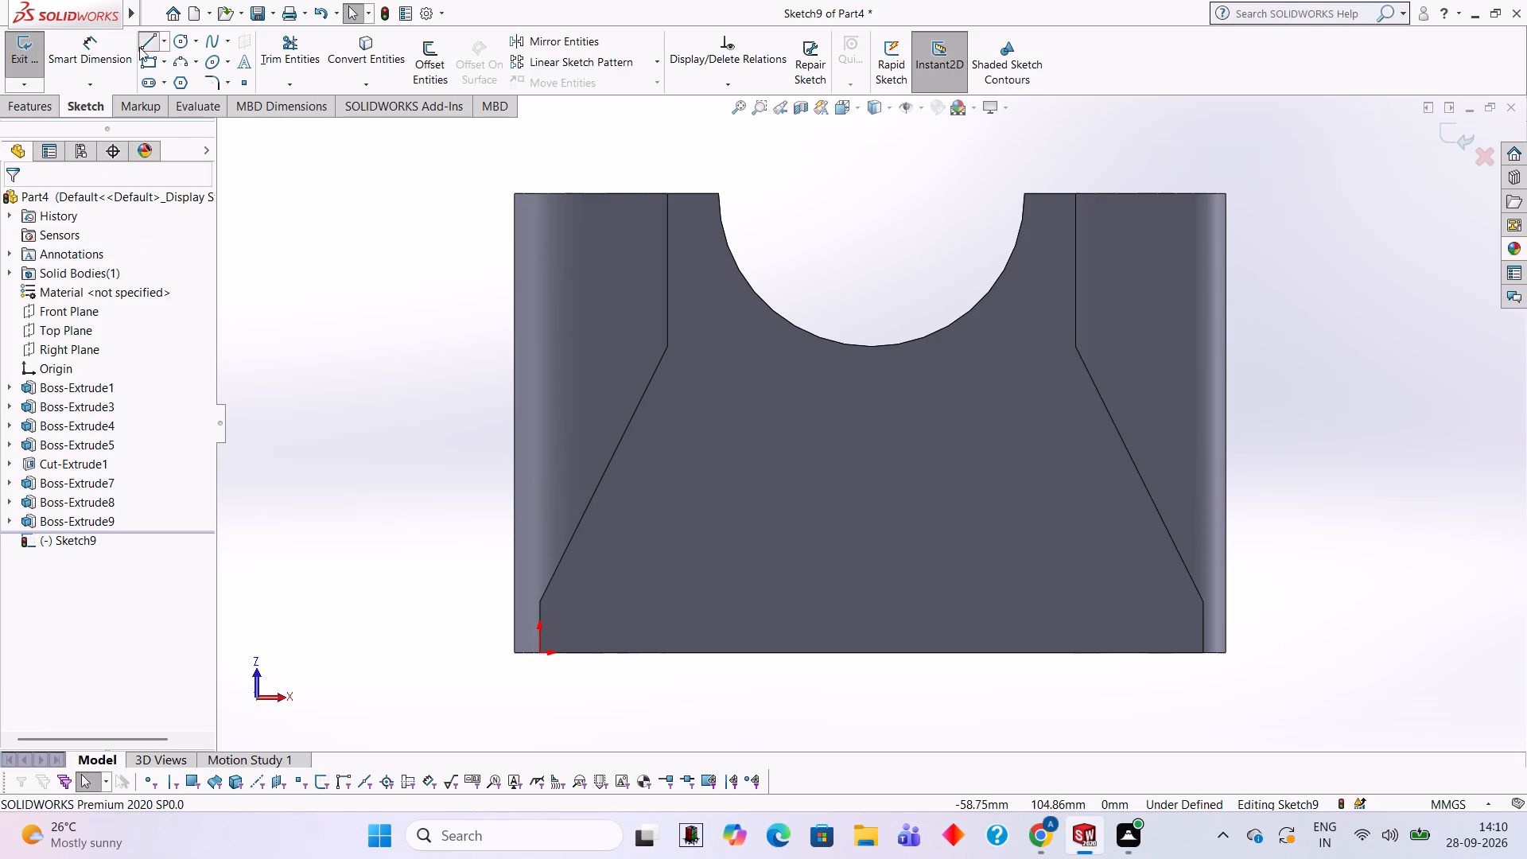
pyautogui.click(667, 345)
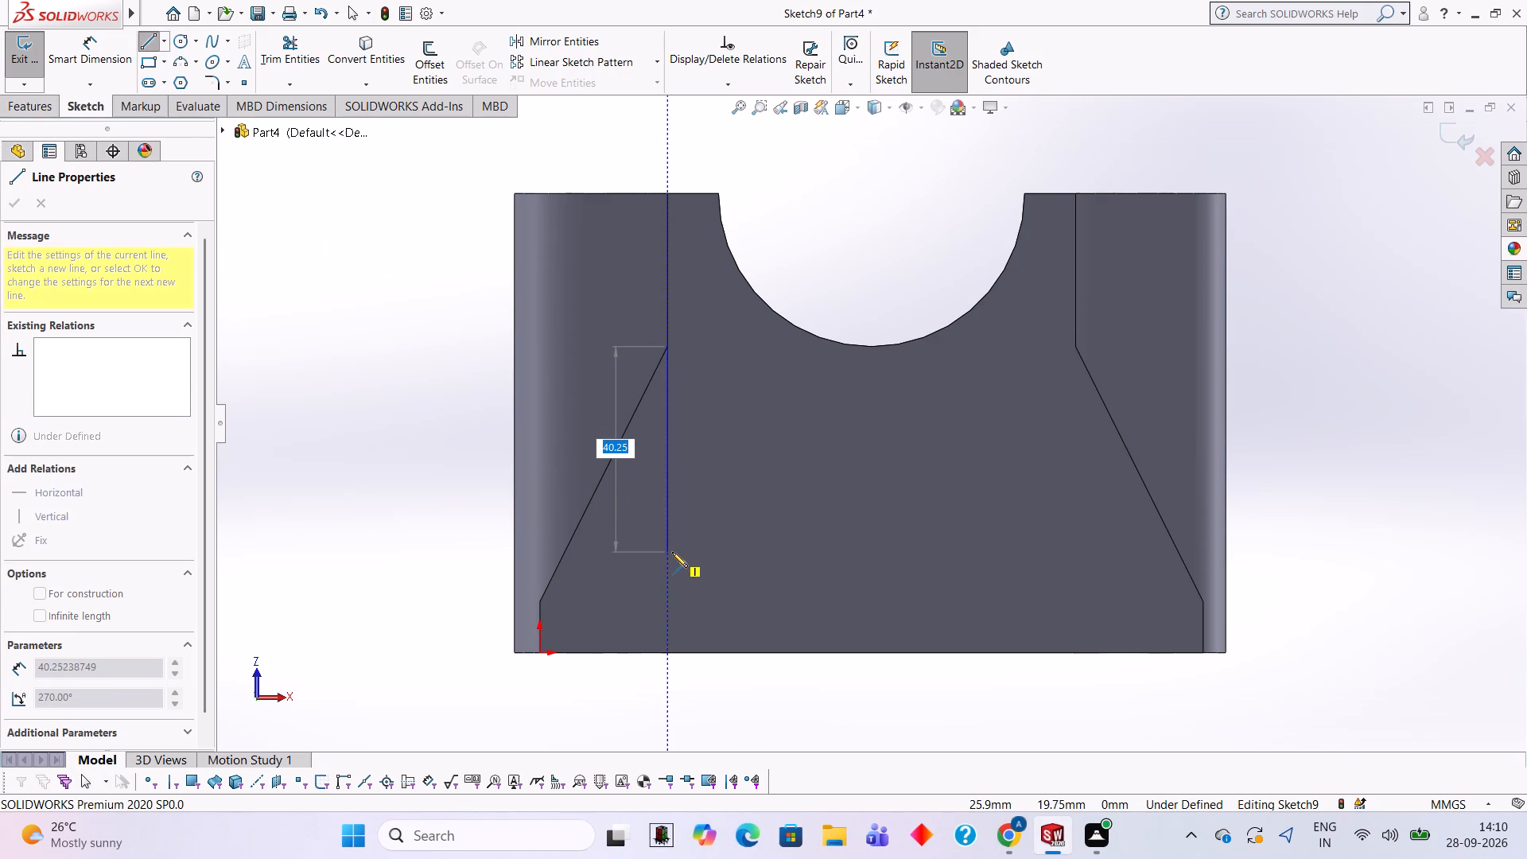
pyautogui.write('50')
pyautogui.press('Return')
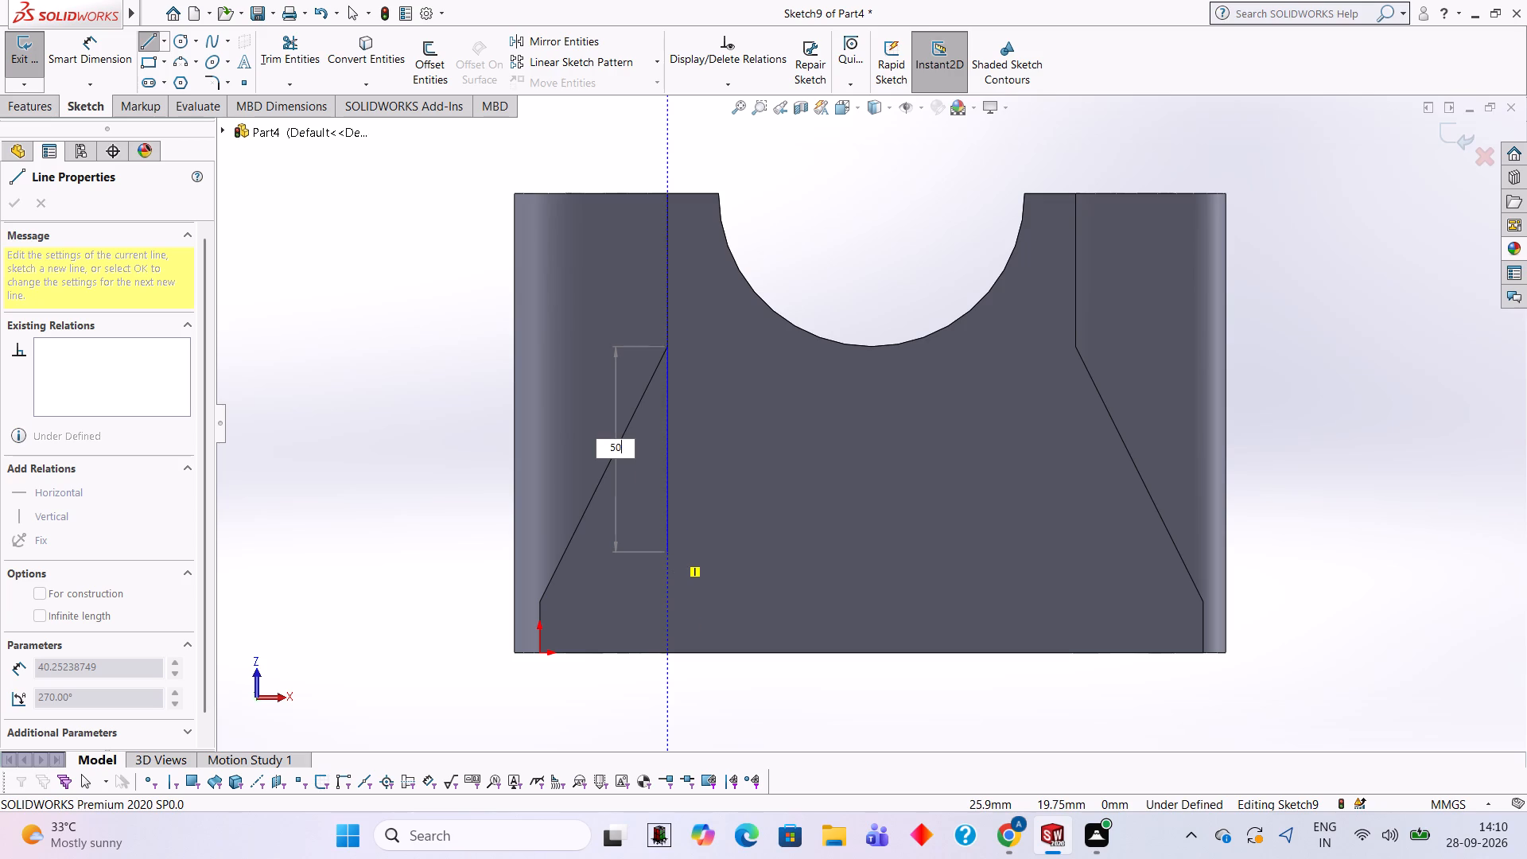
pyautogui.click(540, 601)
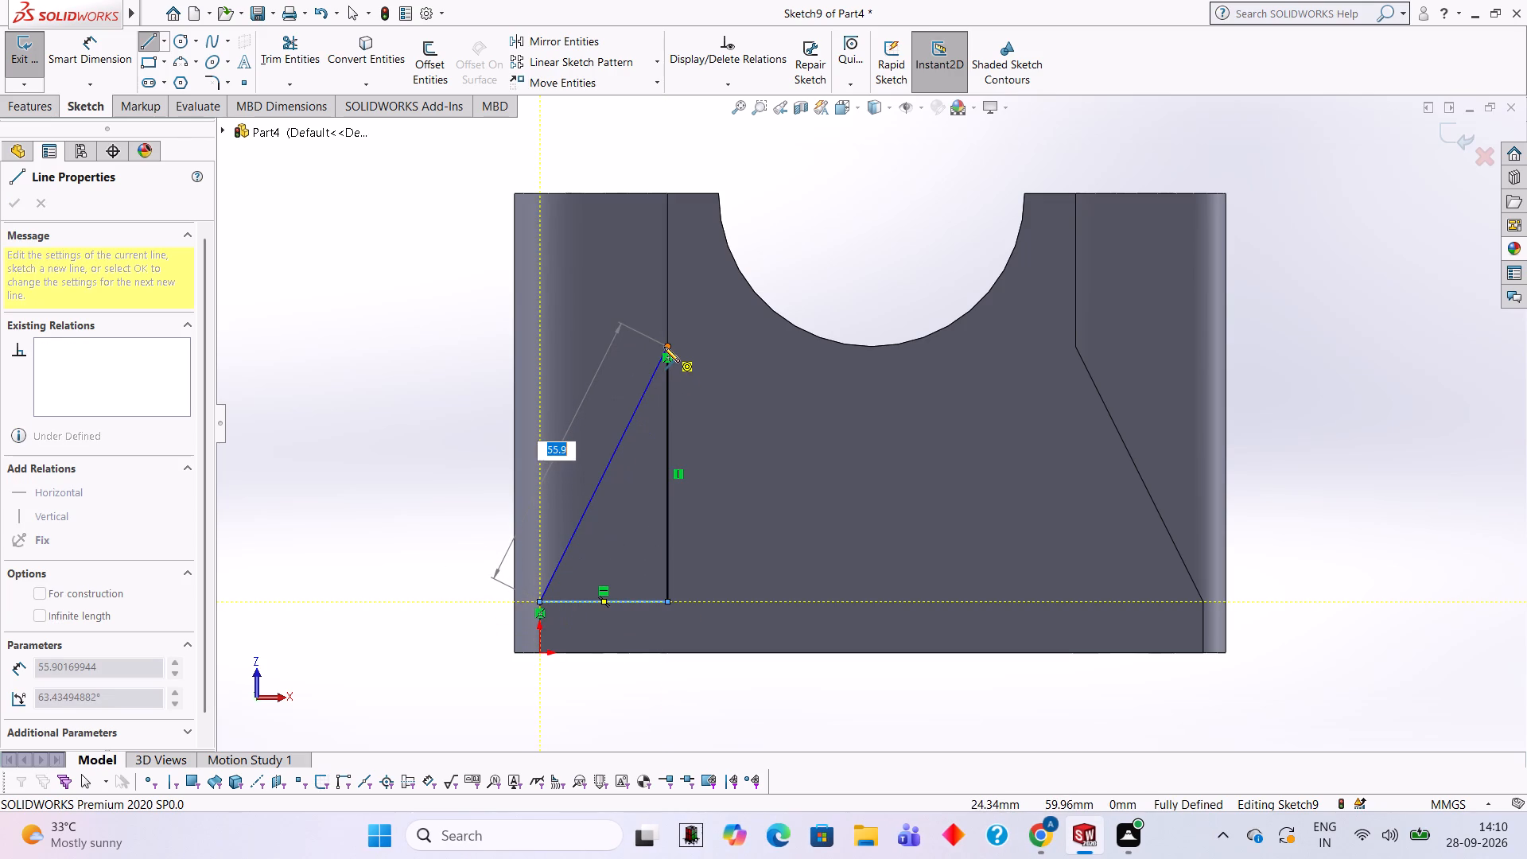
pyautogui.click(664, 347)
pyautogui.press('Escape')
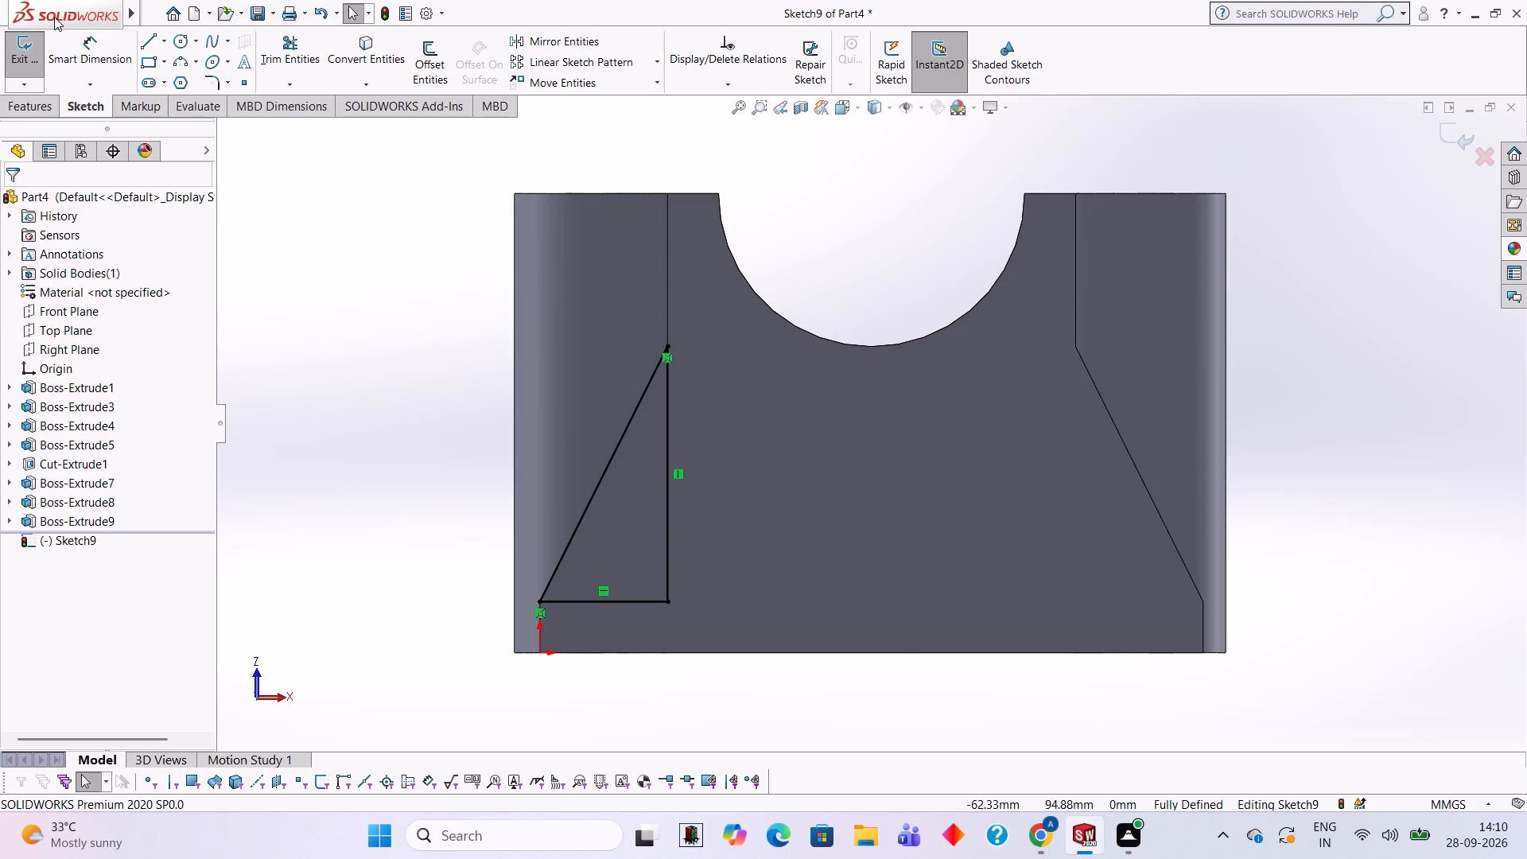
# In the same sketch, draw a mirrored right triangle along the opposite rib's slope, with a 50 mm leg along the block.
pyautogui.click(143, 41)
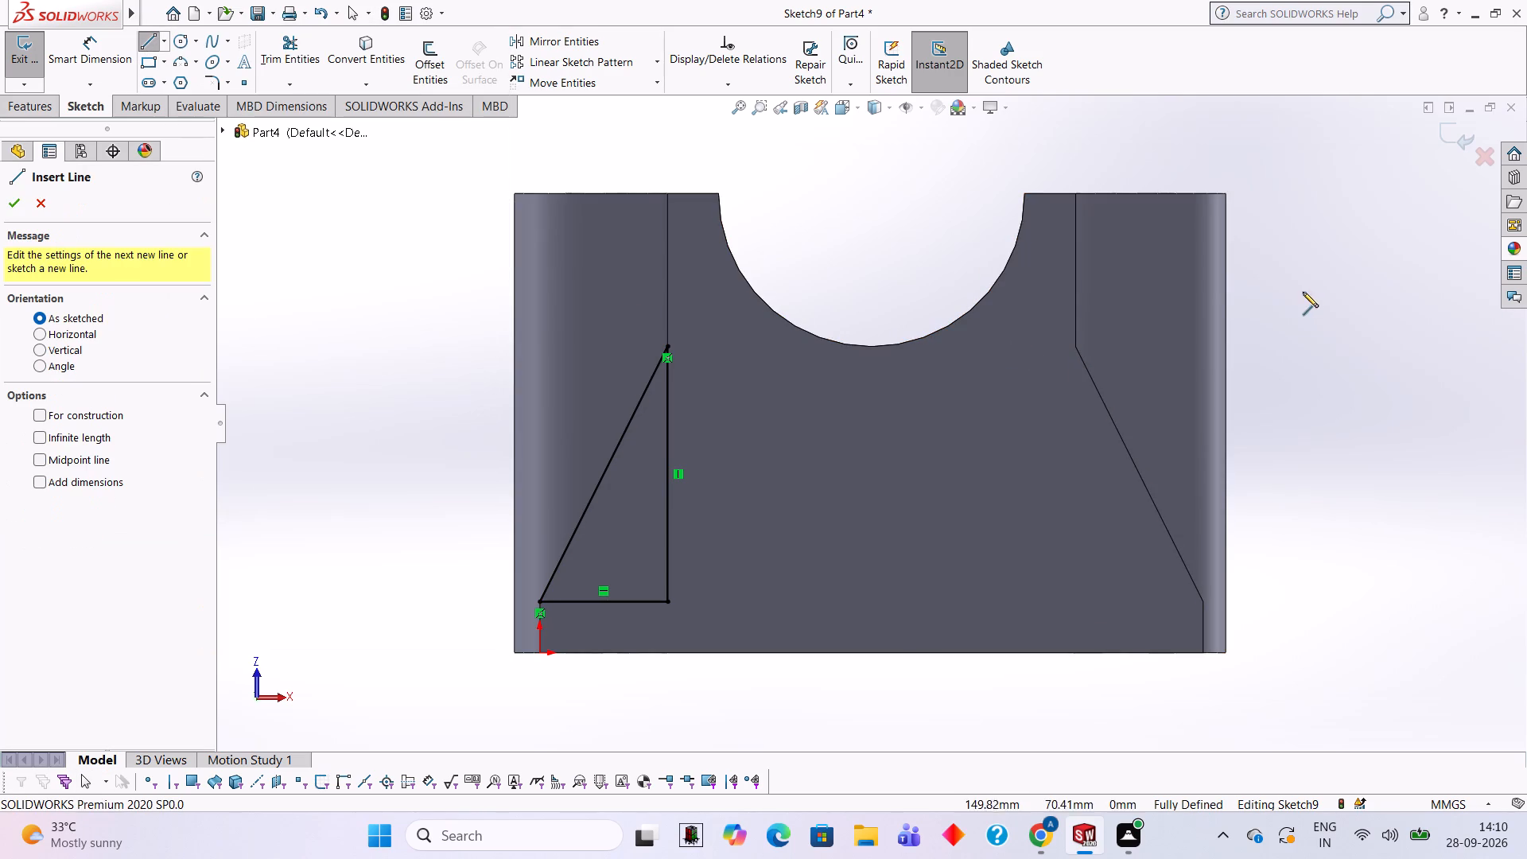
pyautogui.click(1074, 348)
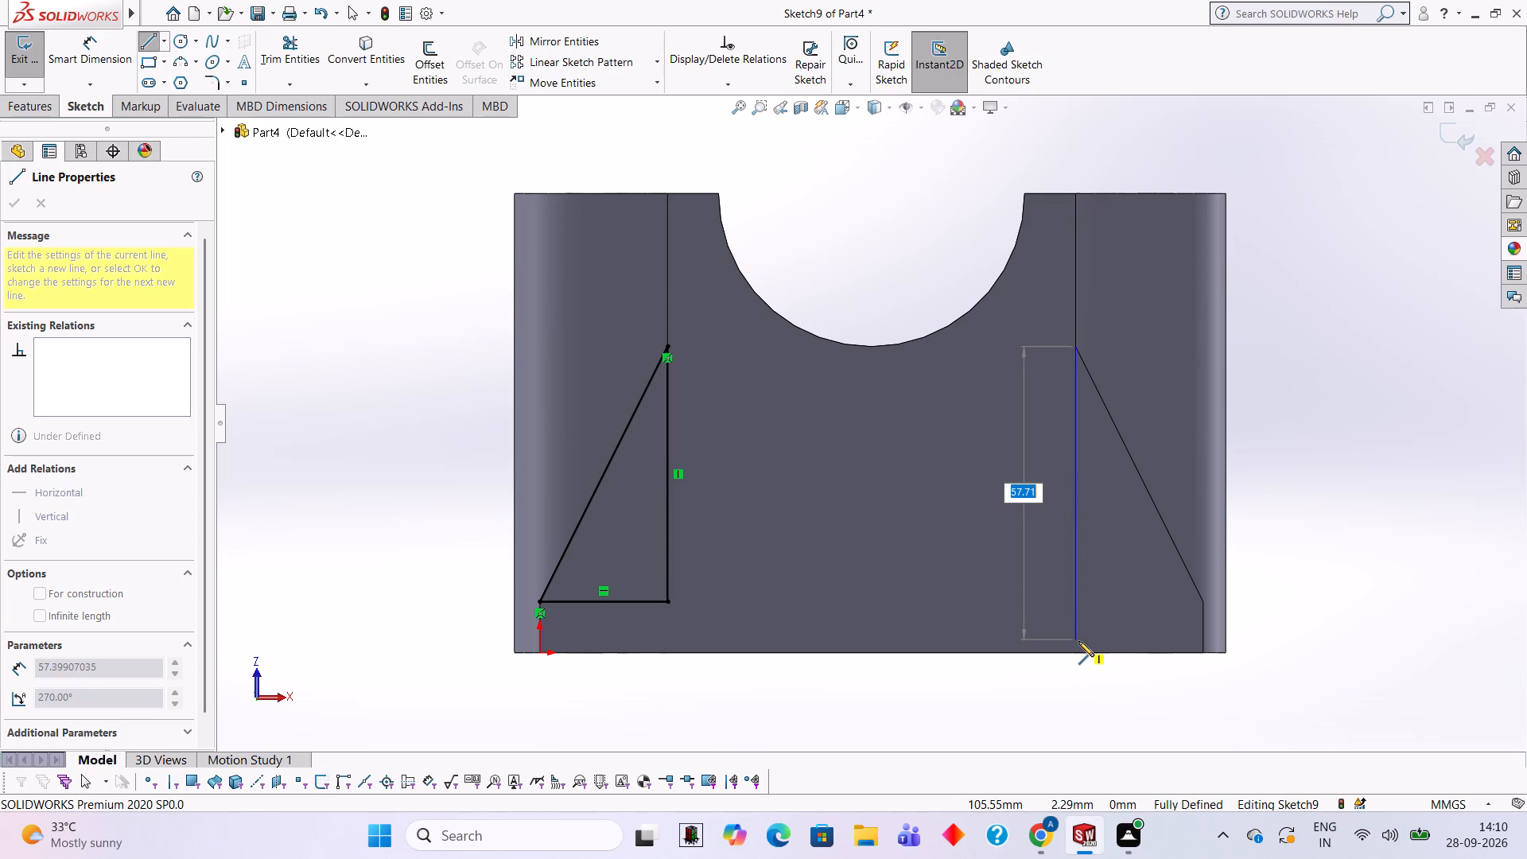
pyautogui.write('50')
pyautogui.press('Return')
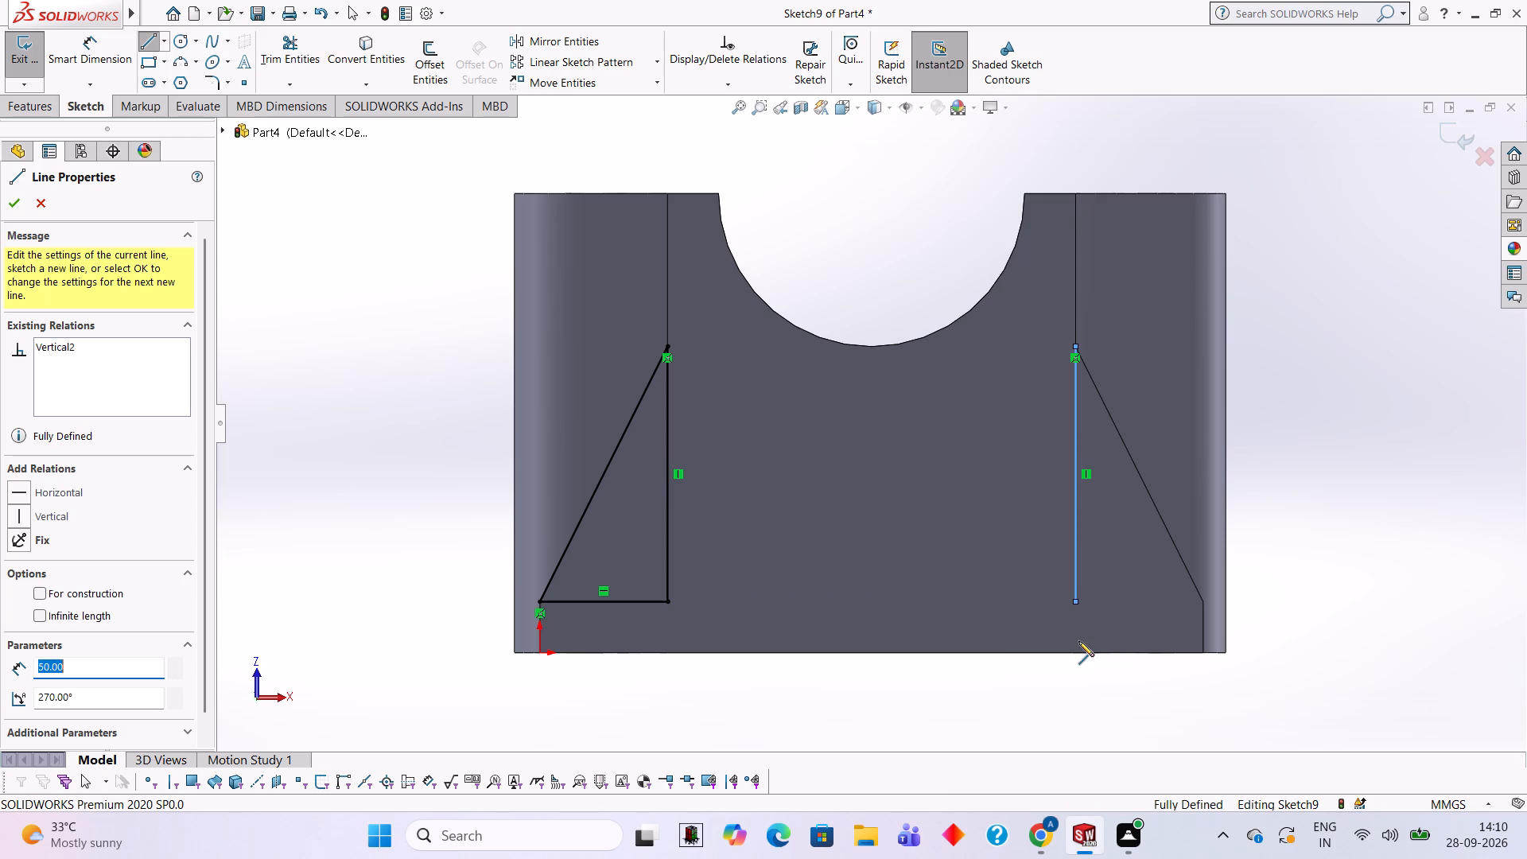
pyautogui.click(1201, 602)
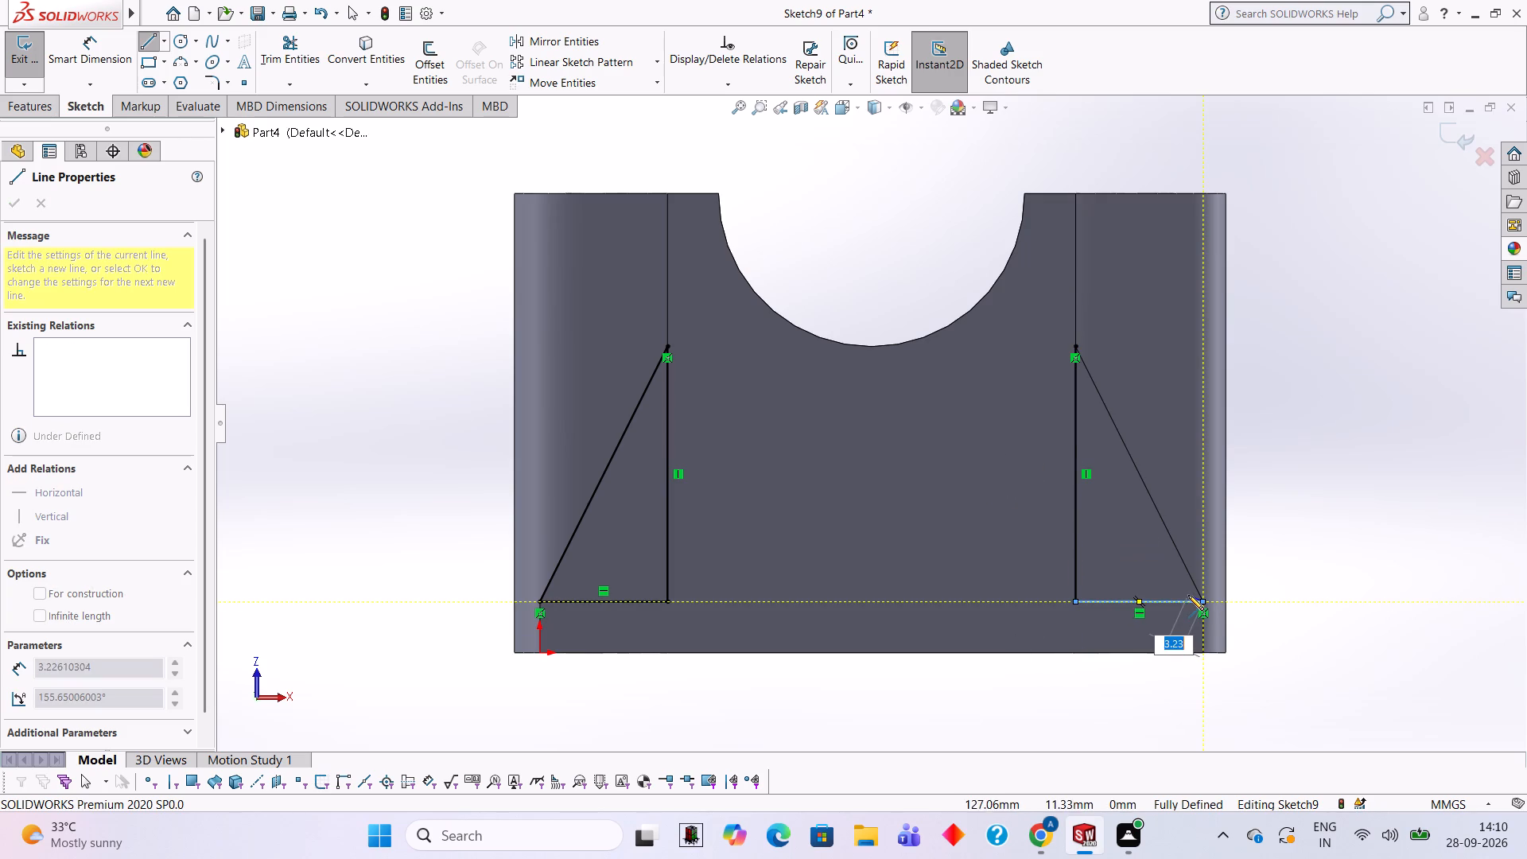
pyautogui.click(1074, 346)
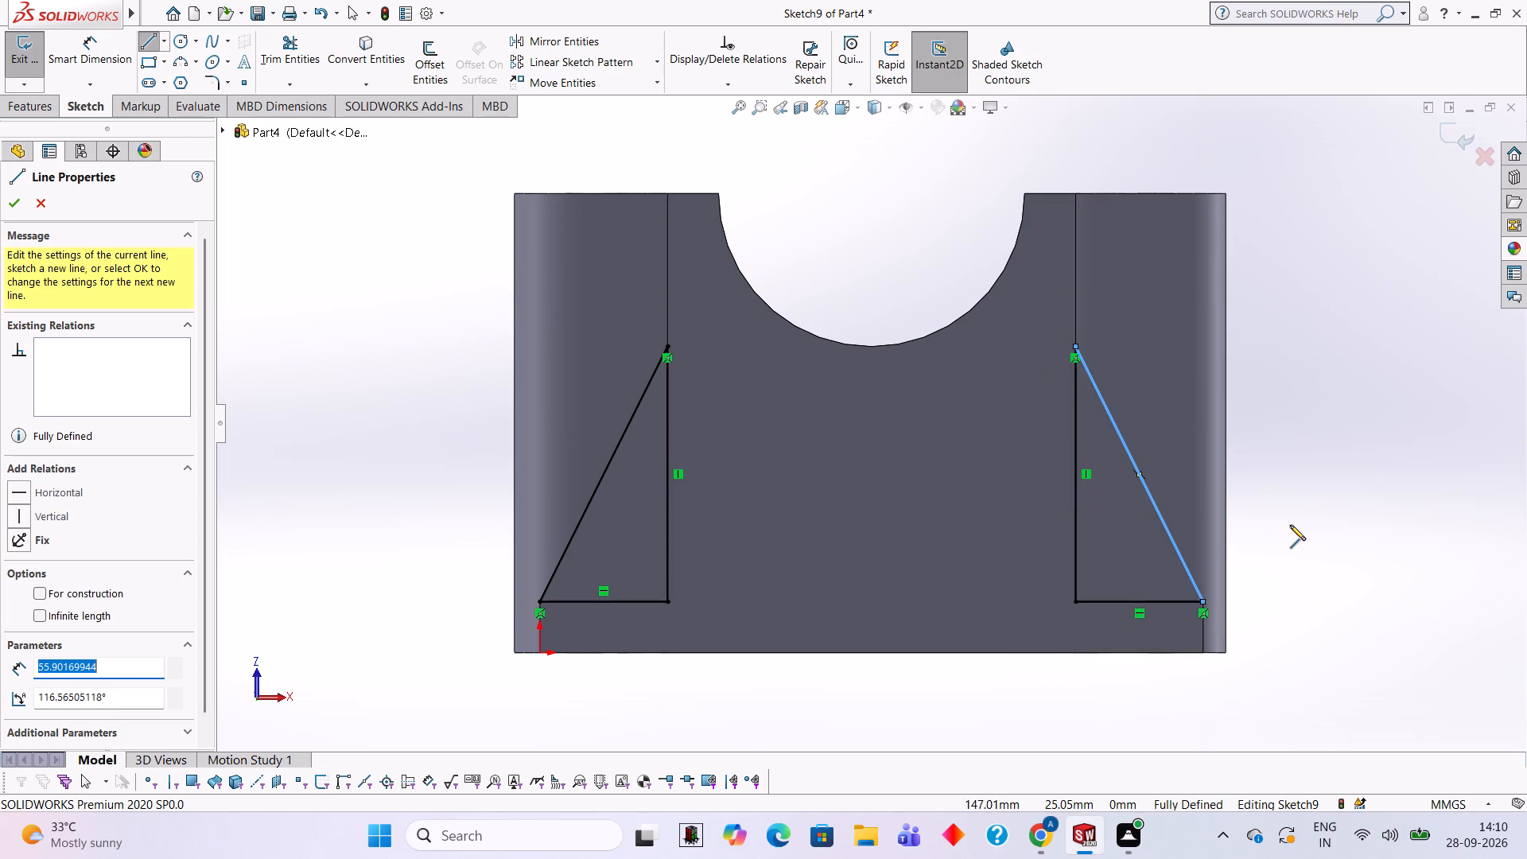
pyautogui.press('Escape')
# Start an Extruded Cut of both underside triangles with a blind depth of 5 mm.
pyautogui.moveTo(1251, 429); pyautogui.dragTo(1295, 453, button='middle')
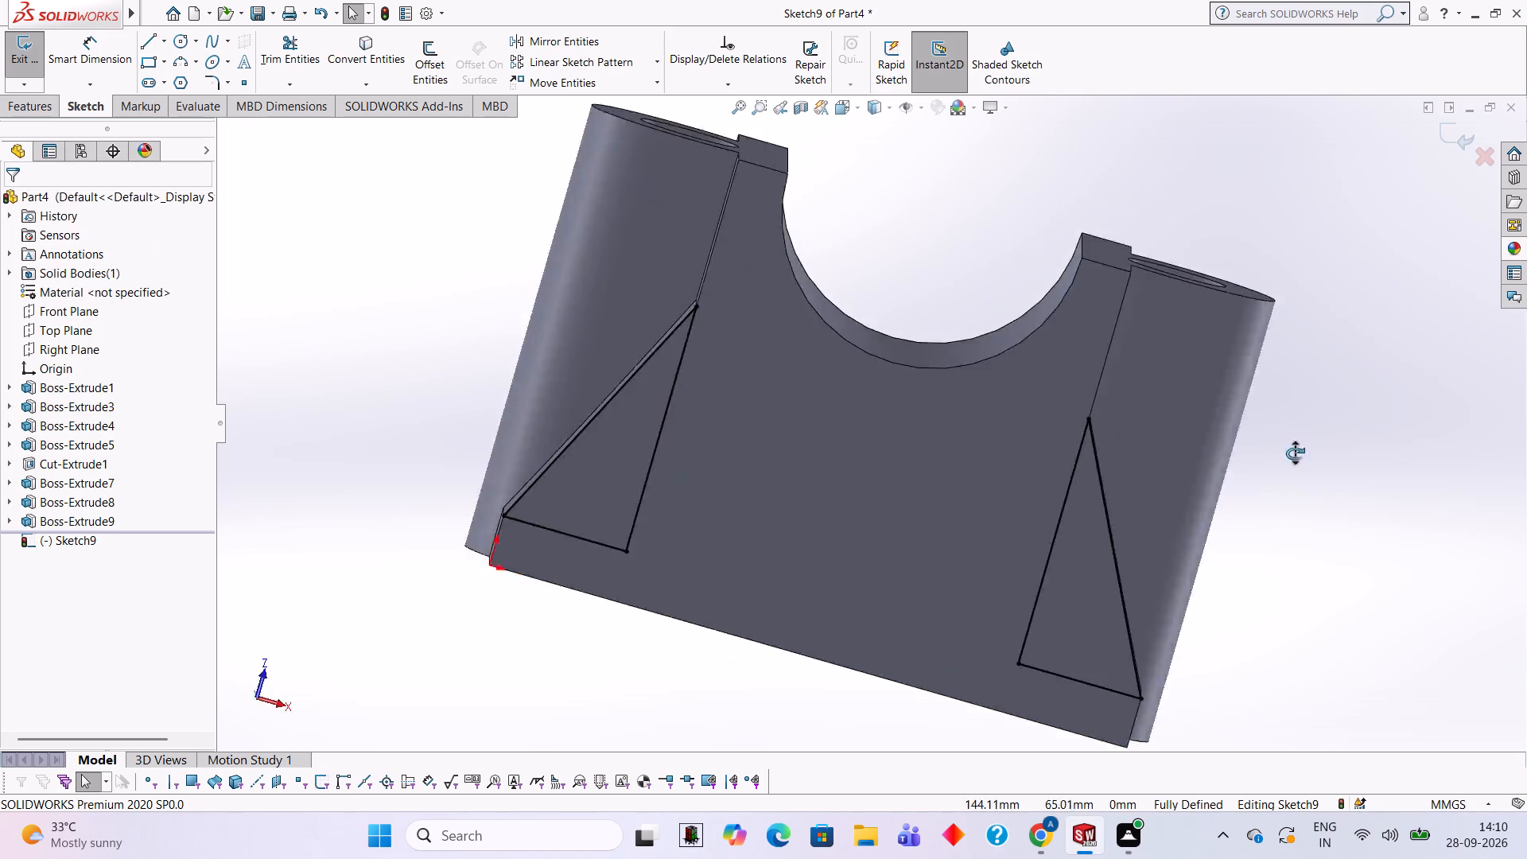
pyautogui.moveTo(1295, 453); pyautogui.dragTo(1296, 522, button='middle')
pyautogui.scroll(-1, 1301, 458)
pyautogui.scroll(1, 1296, 522)
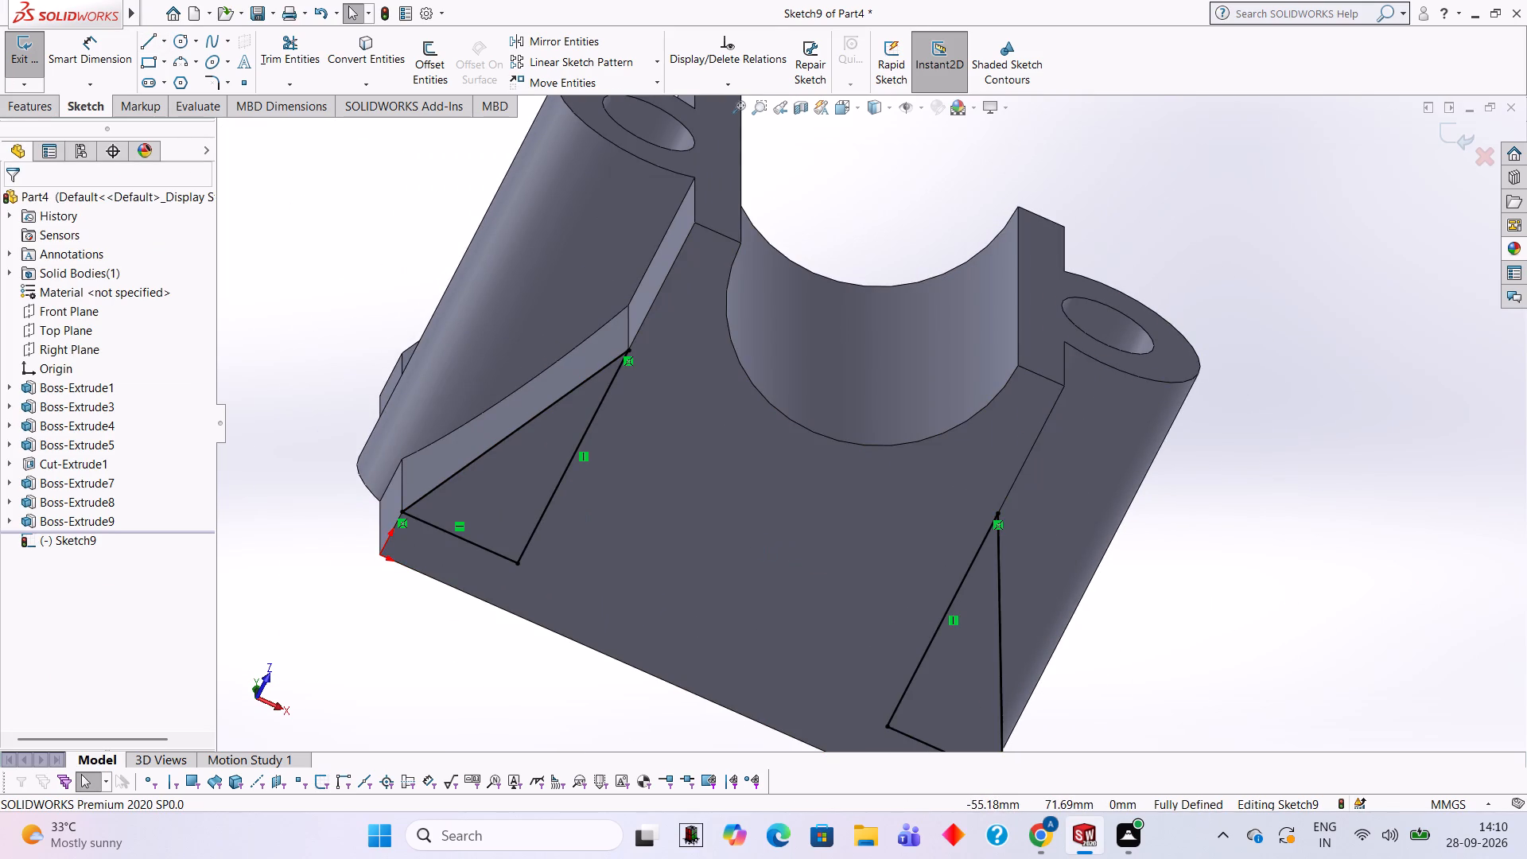
pyautogui.click(27, 109)
pyautogui.click(258, 79)
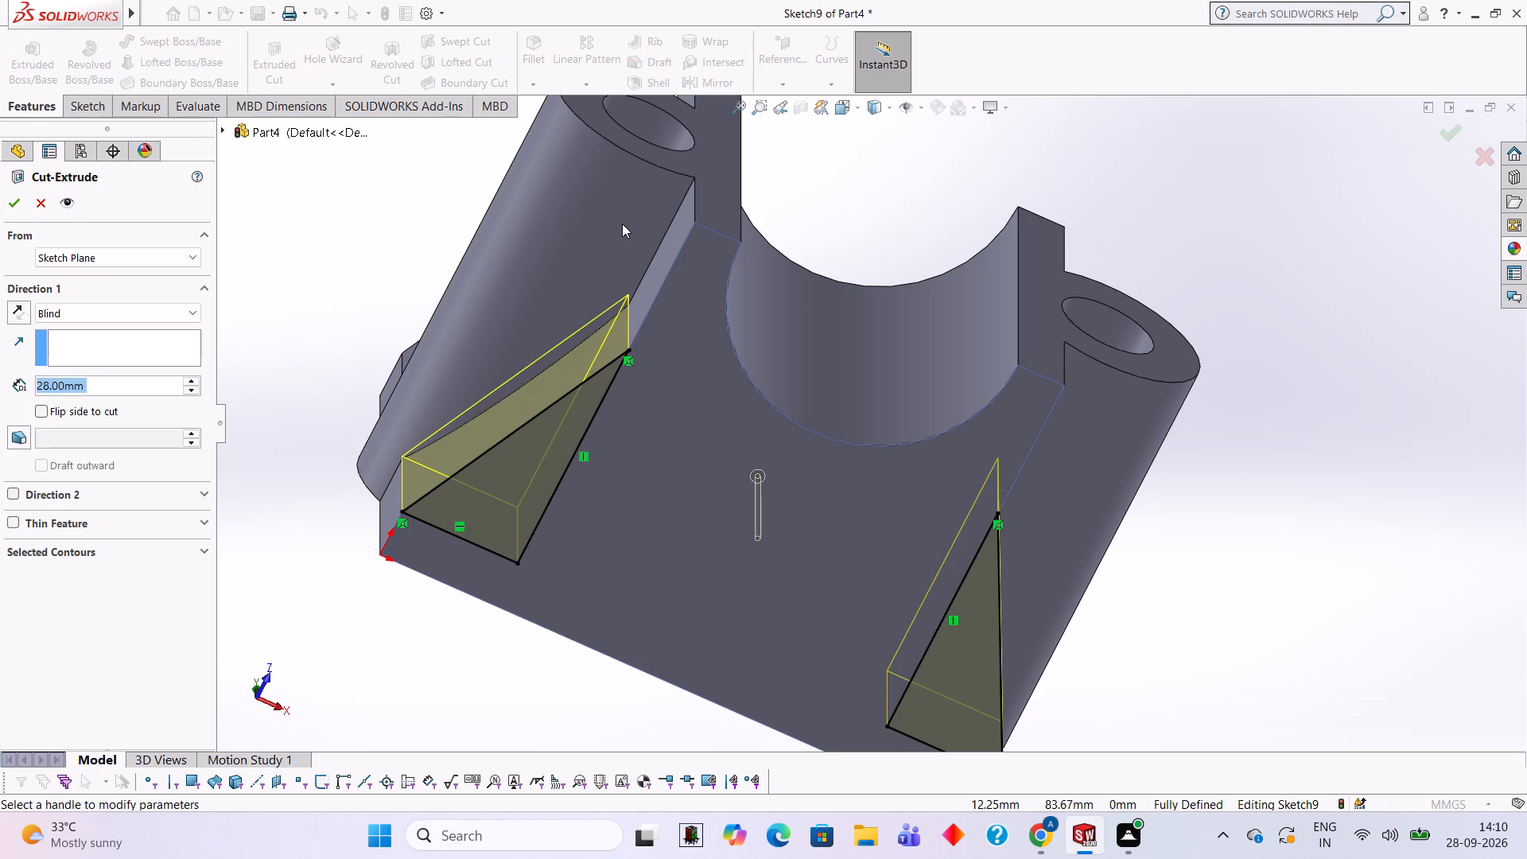
pyautogui.click(135, 390)
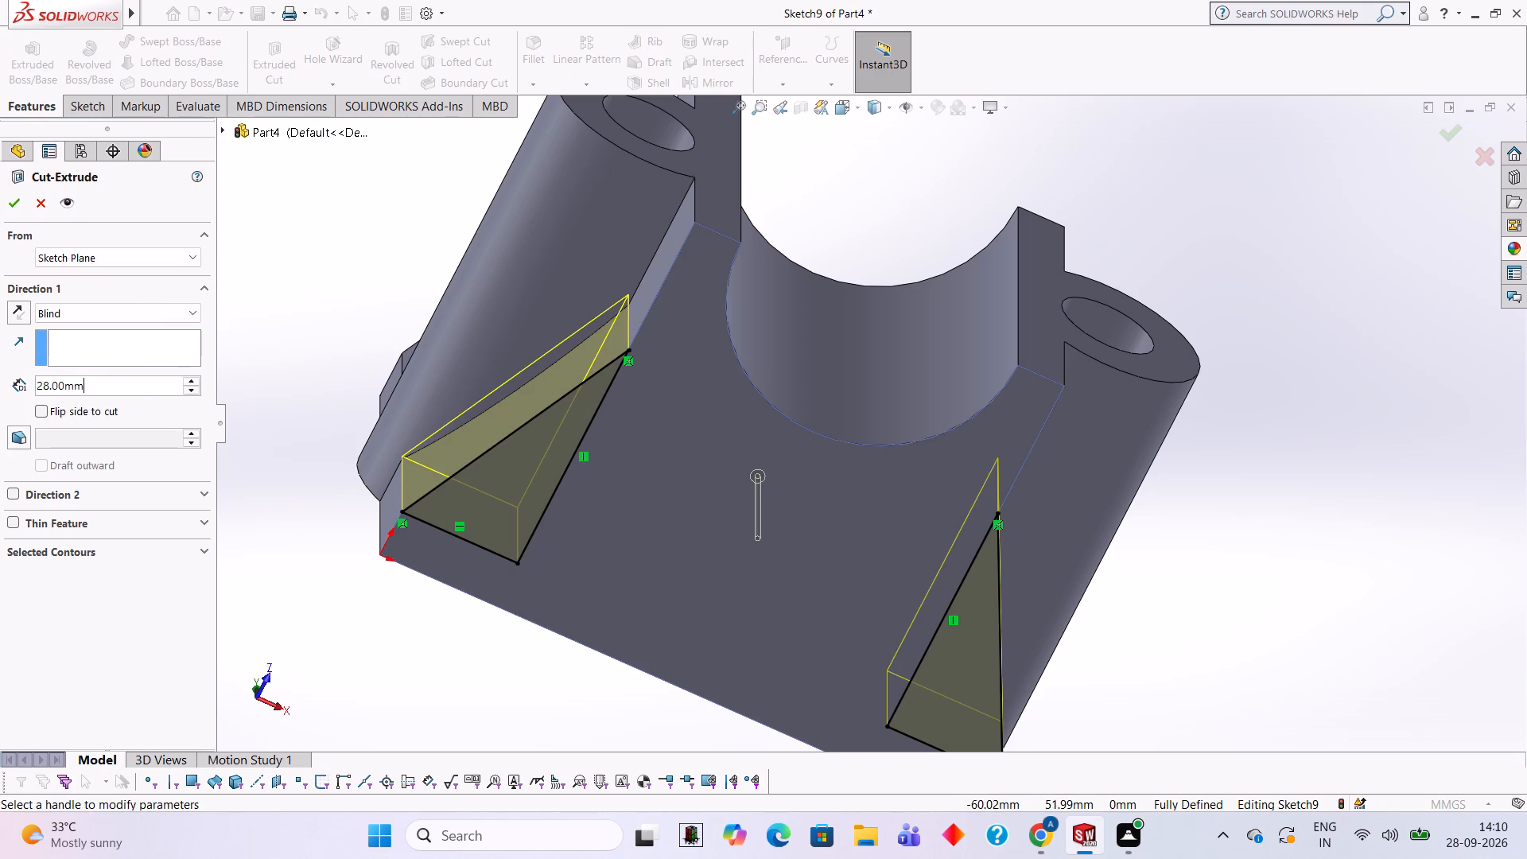
pyautogui.press('BackSpace')
pyautogui.press('BackSpace')
pyautogui.press('BackSpace')
pyautogui.press('BackSpace')
pyautogui.press('BackSpace')
pyautogui.press('BackSpace')
pyautogui.press('BackSpace')
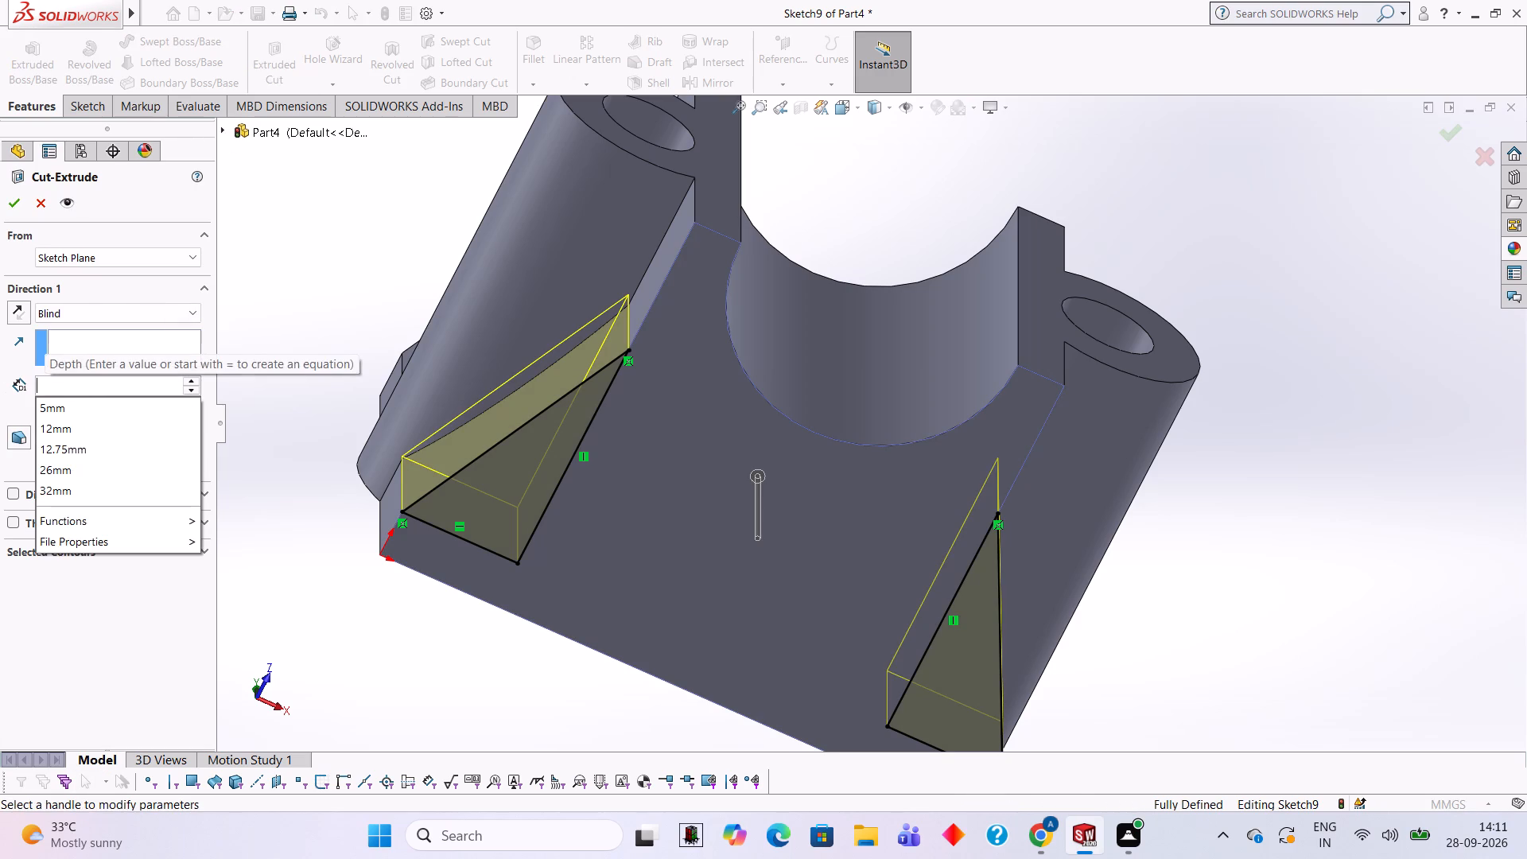
pyautogui.press('5')
pyautogui.press('Return')
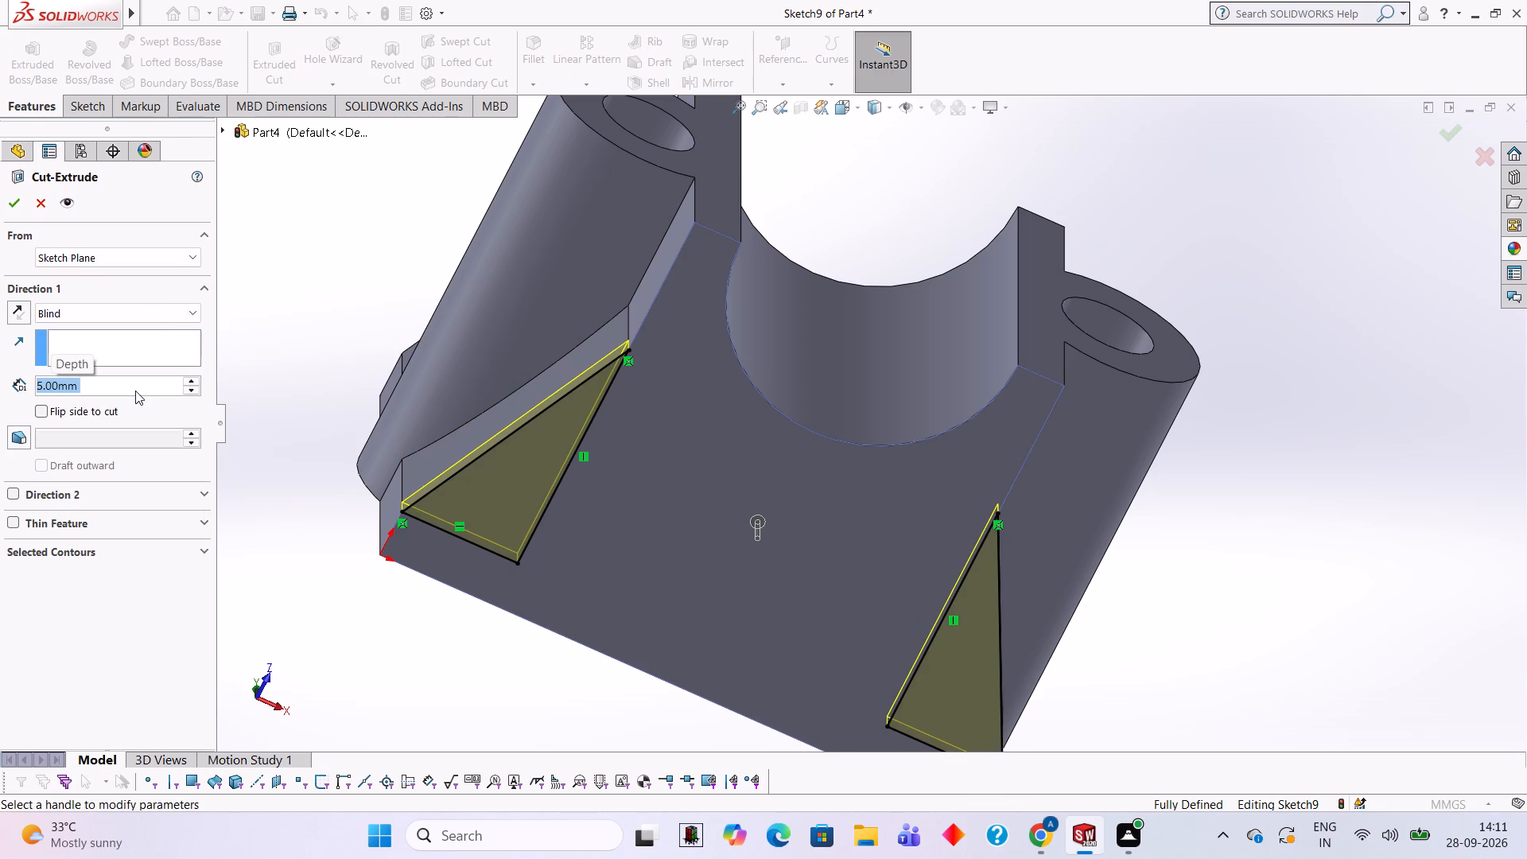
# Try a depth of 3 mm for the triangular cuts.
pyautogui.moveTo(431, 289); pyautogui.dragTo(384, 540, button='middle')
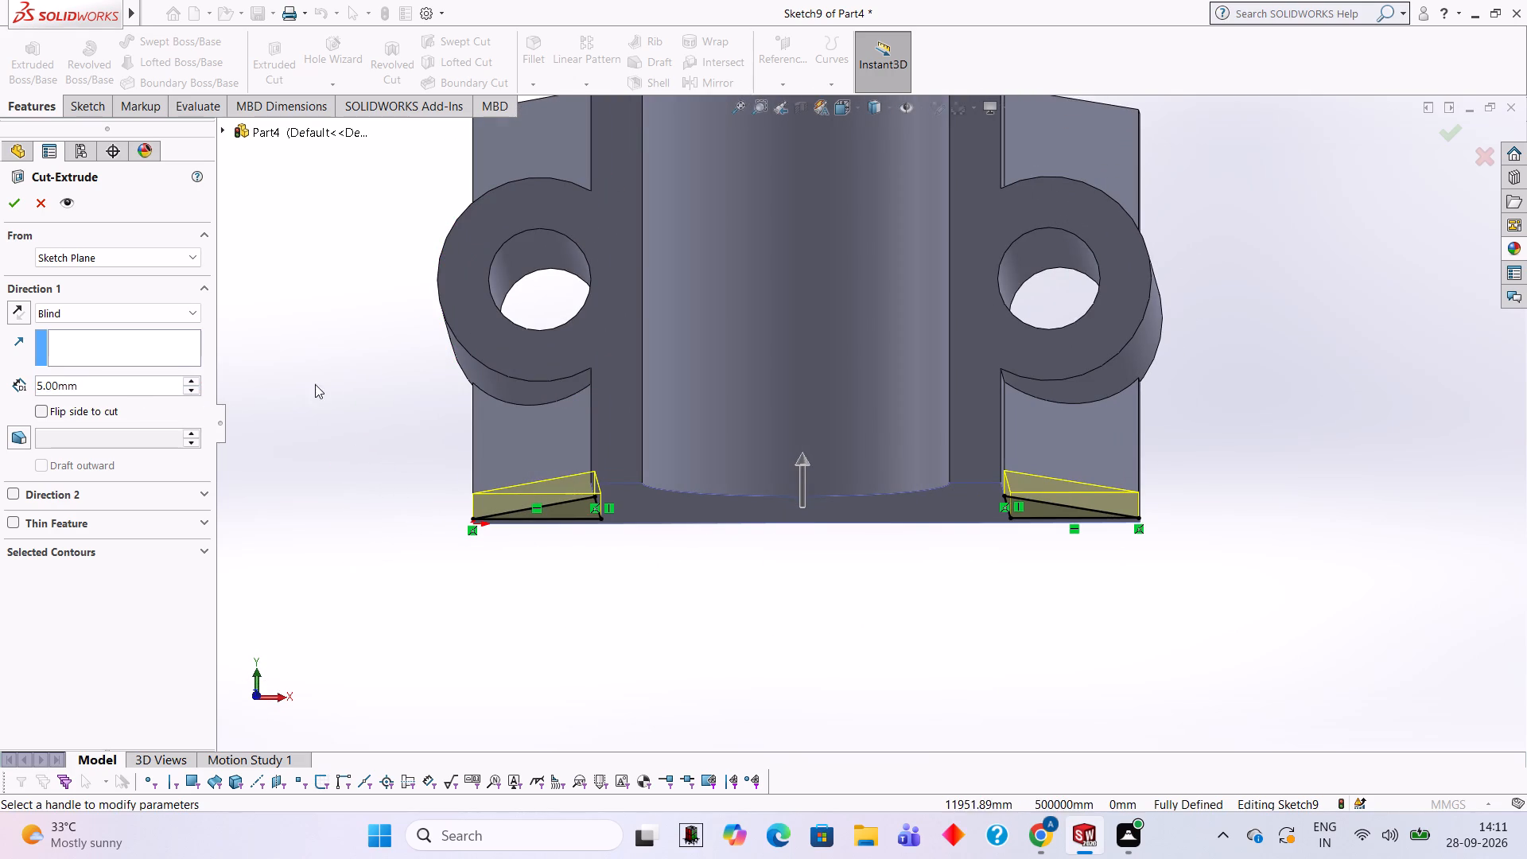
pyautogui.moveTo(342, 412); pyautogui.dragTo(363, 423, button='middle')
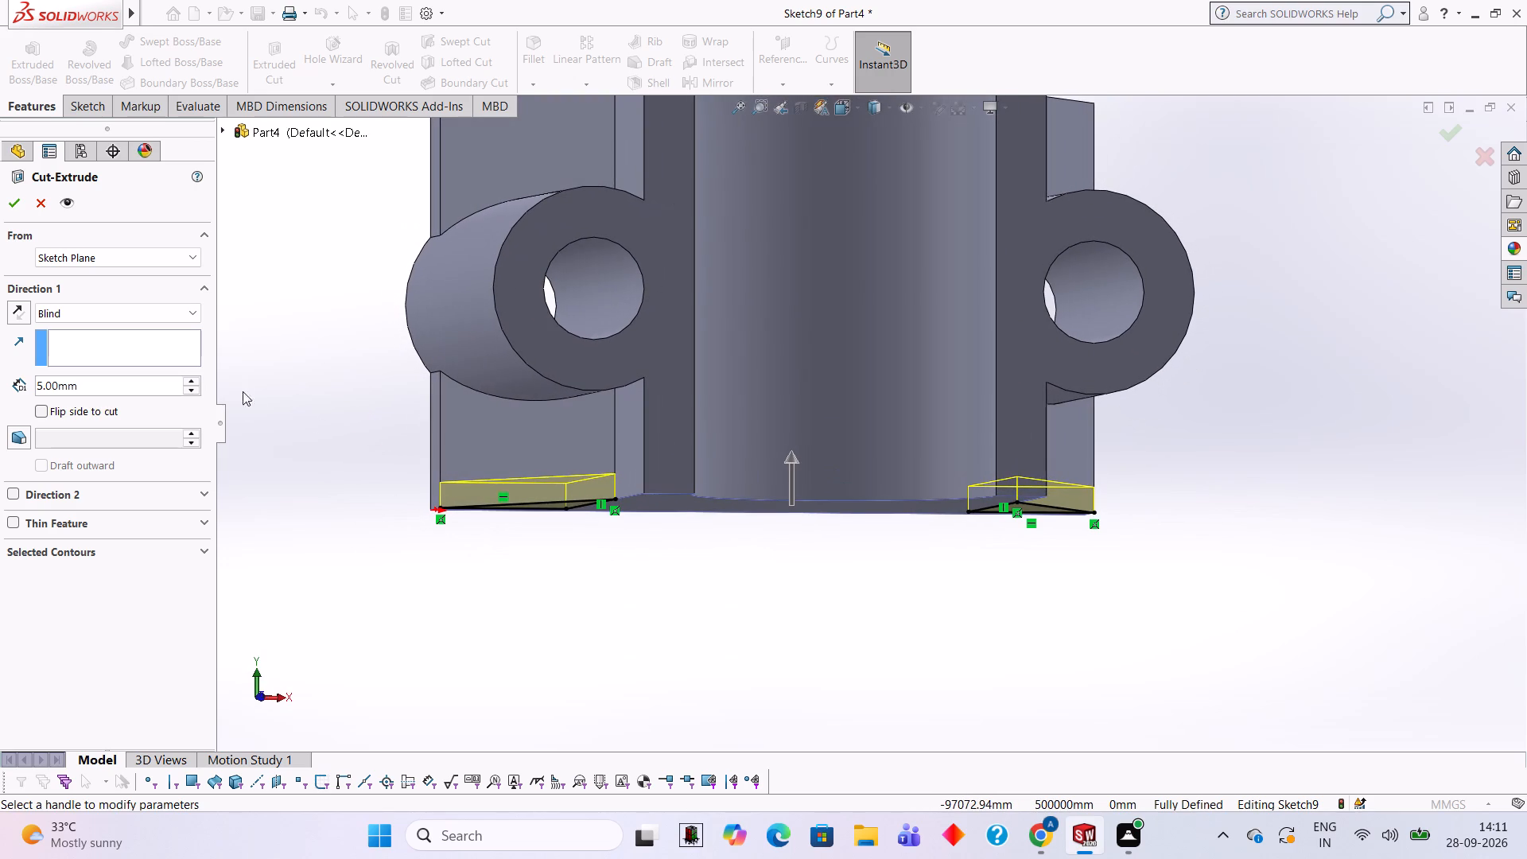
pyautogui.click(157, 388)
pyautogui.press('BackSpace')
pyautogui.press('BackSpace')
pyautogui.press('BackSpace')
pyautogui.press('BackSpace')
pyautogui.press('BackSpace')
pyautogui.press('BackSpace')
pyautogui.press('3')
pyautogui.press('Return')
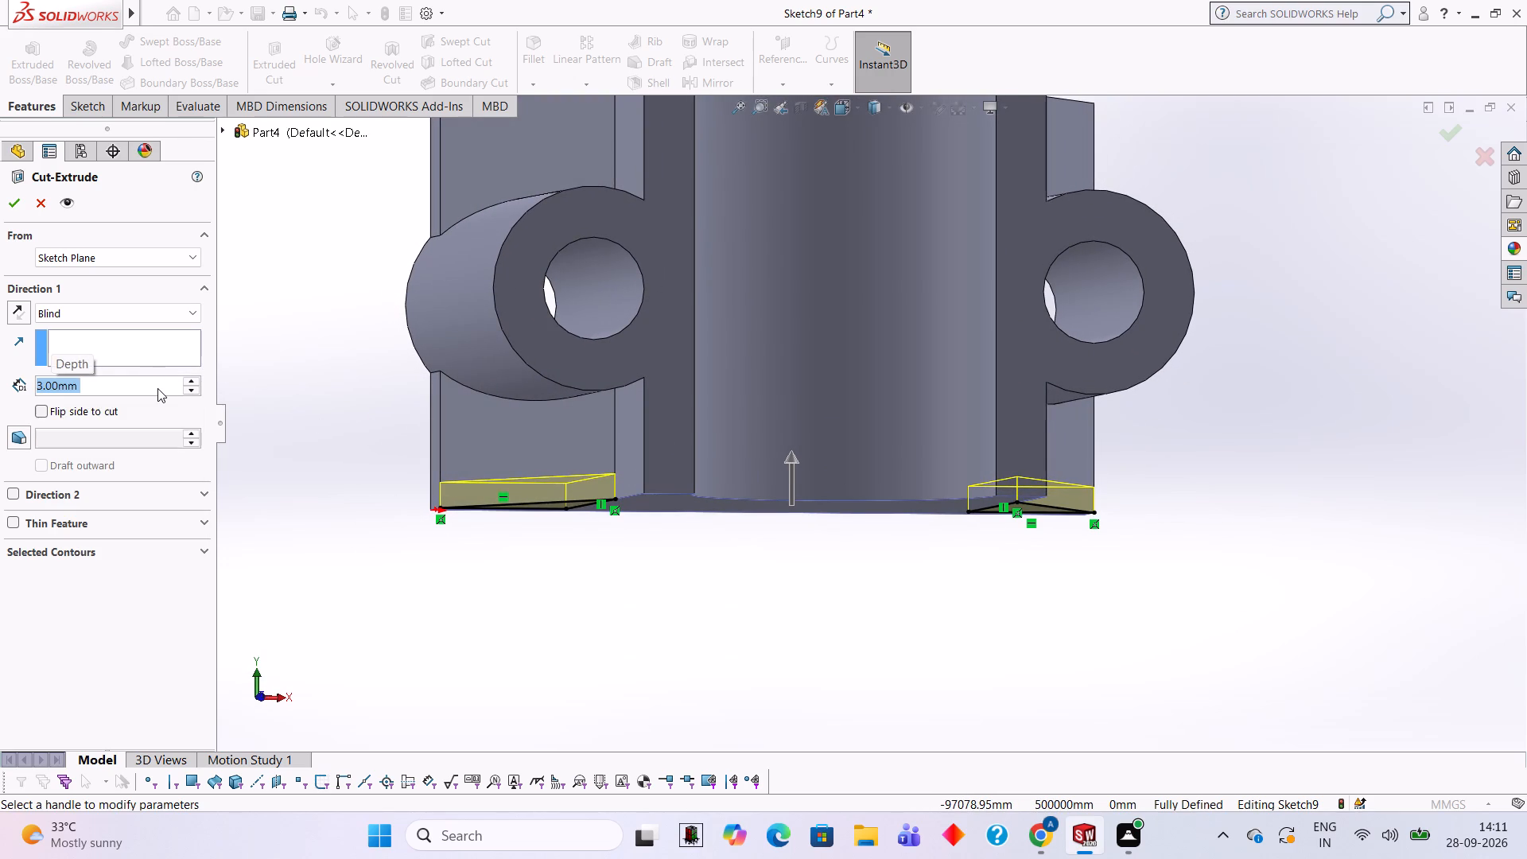
# Set the cut depth to 5 mm and complete the cut of both underside triangles.
pyautogui.press('5')
pyautogui.press('Return')
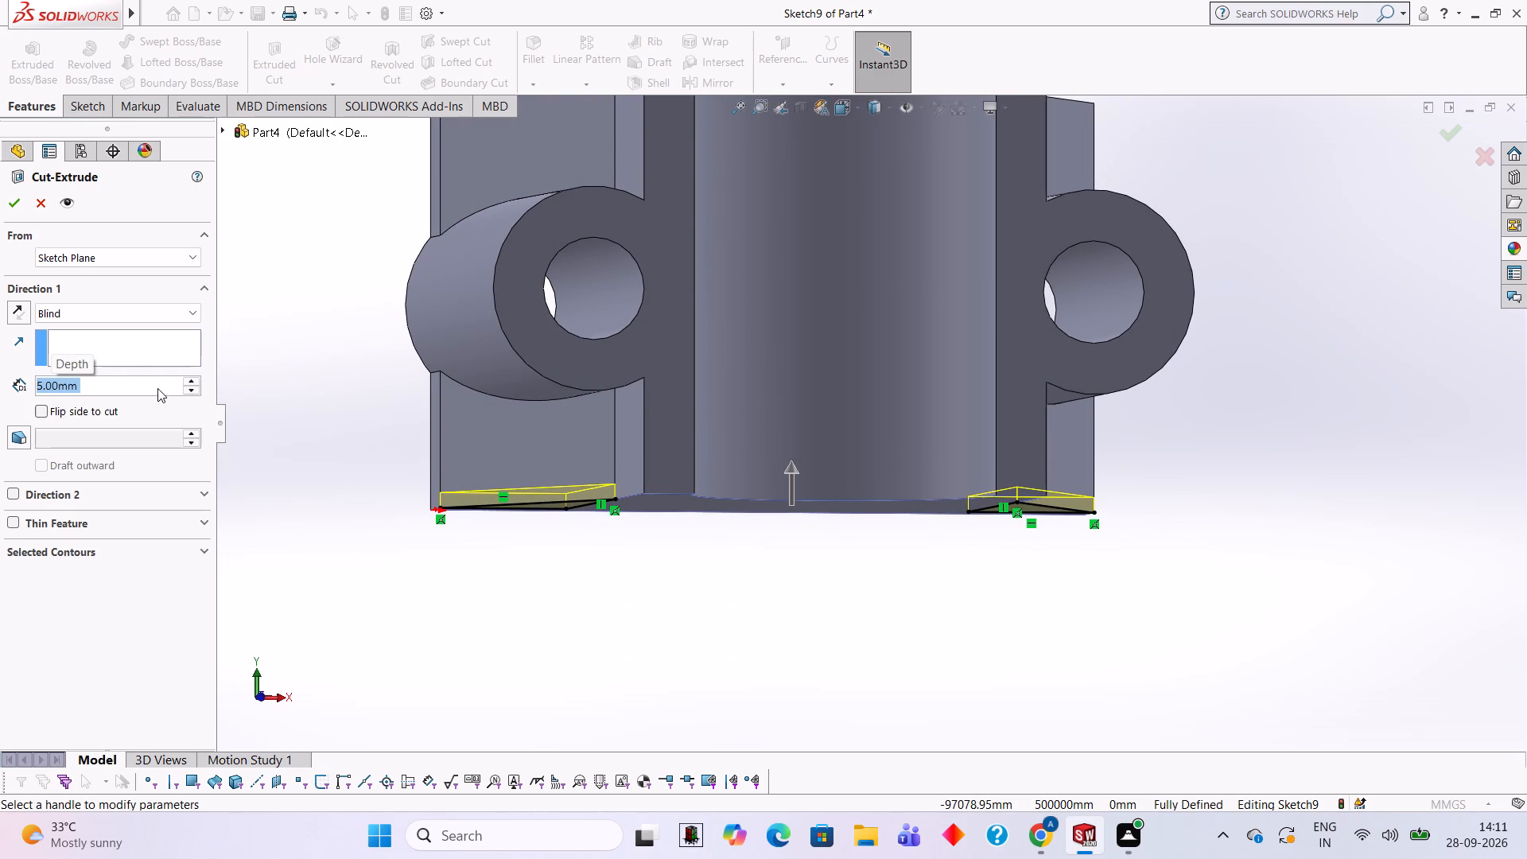
pyautogui.click(15, 198)
pyautogui.click(354, 378)
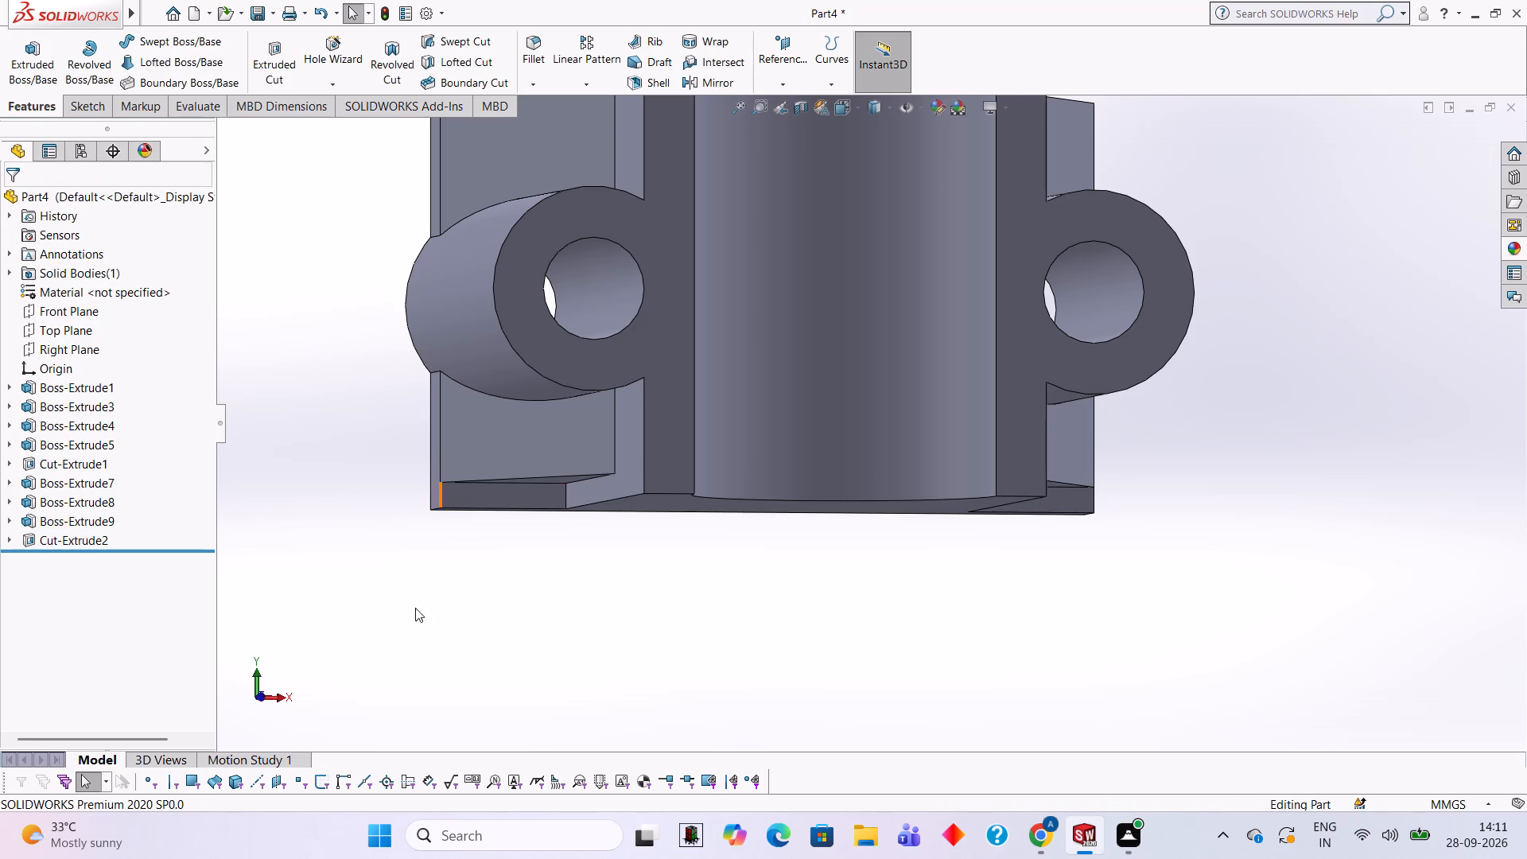
# On the plate-and-block top face, sketch a right triangle along one rib's slope, with a 50 mm leg and a 25 mm leg.
pyautogui.moveTo(1031, 698); pyautogui.dragTo(1028, 571, button='middle')
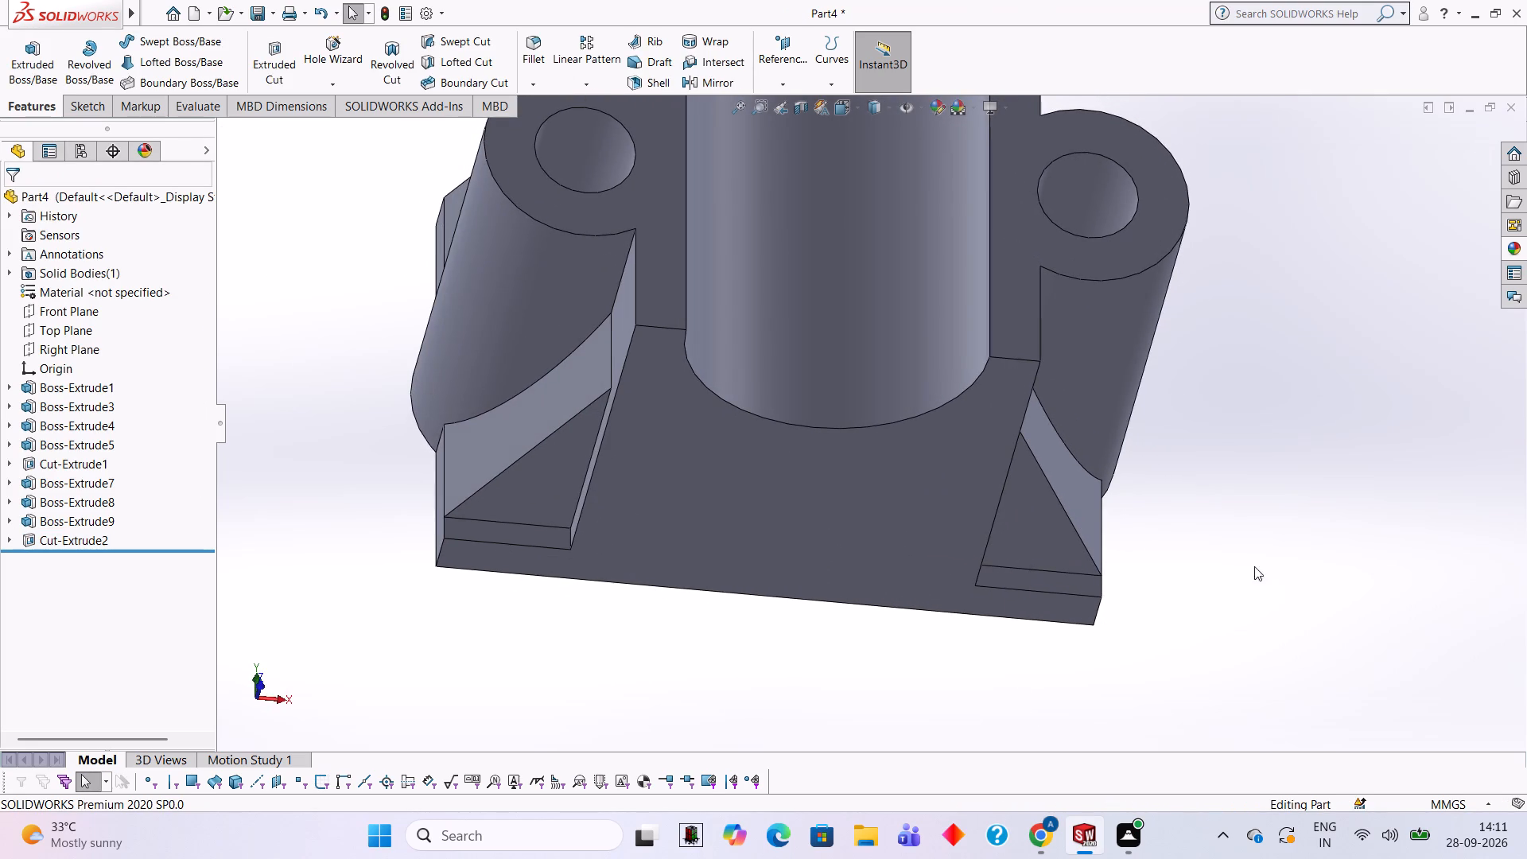
pyautogui.moveTo(1271, 558); pyautogui.dragTo(1251, 463, button='middle')
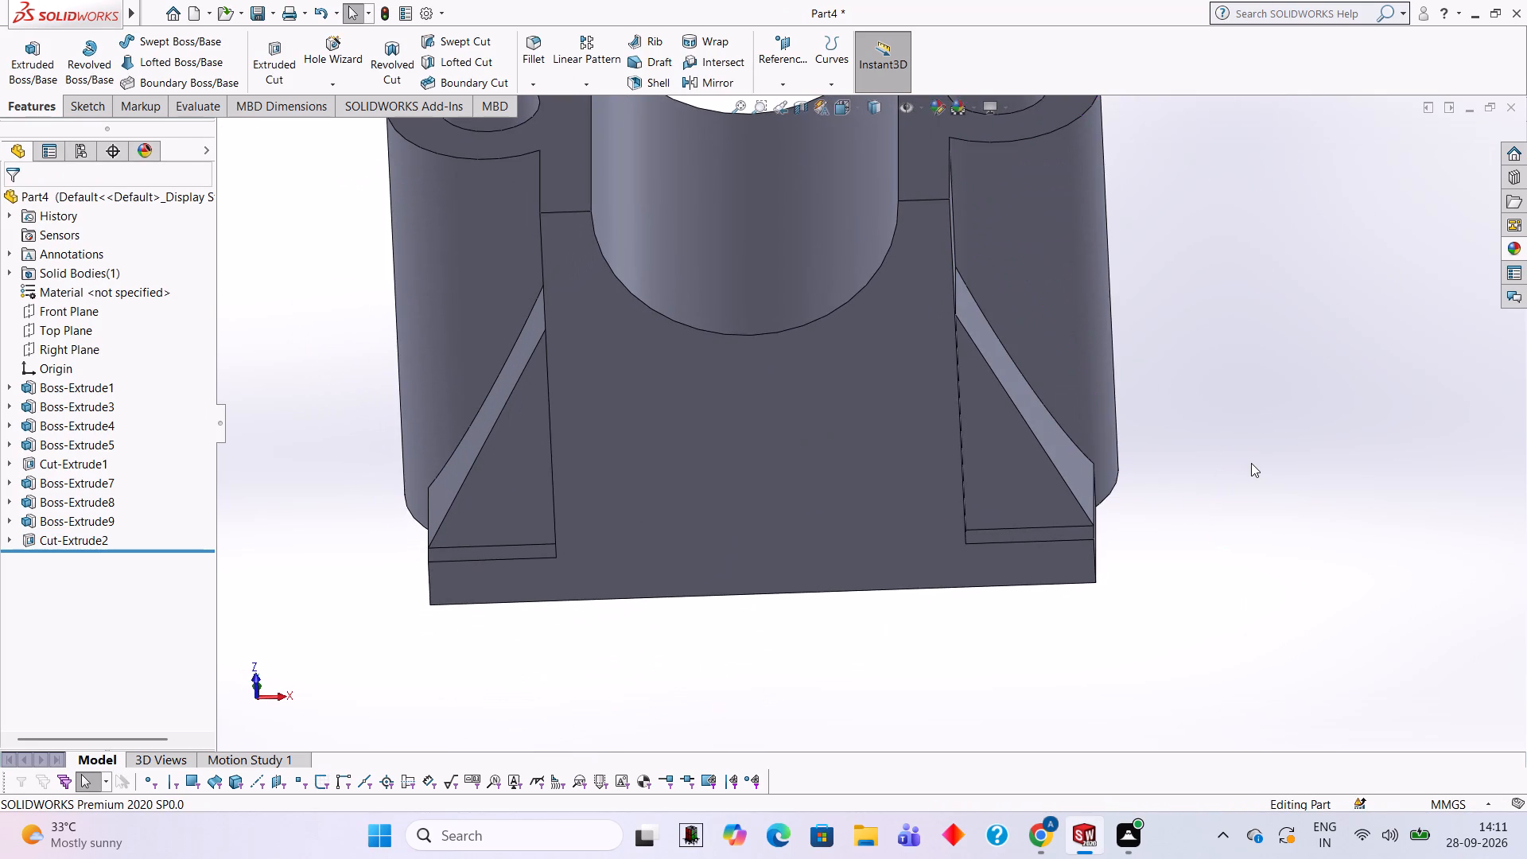
pyautogui.moveTo(1291, 588); pyautogui.dragTo(1235, 560, button='middle')
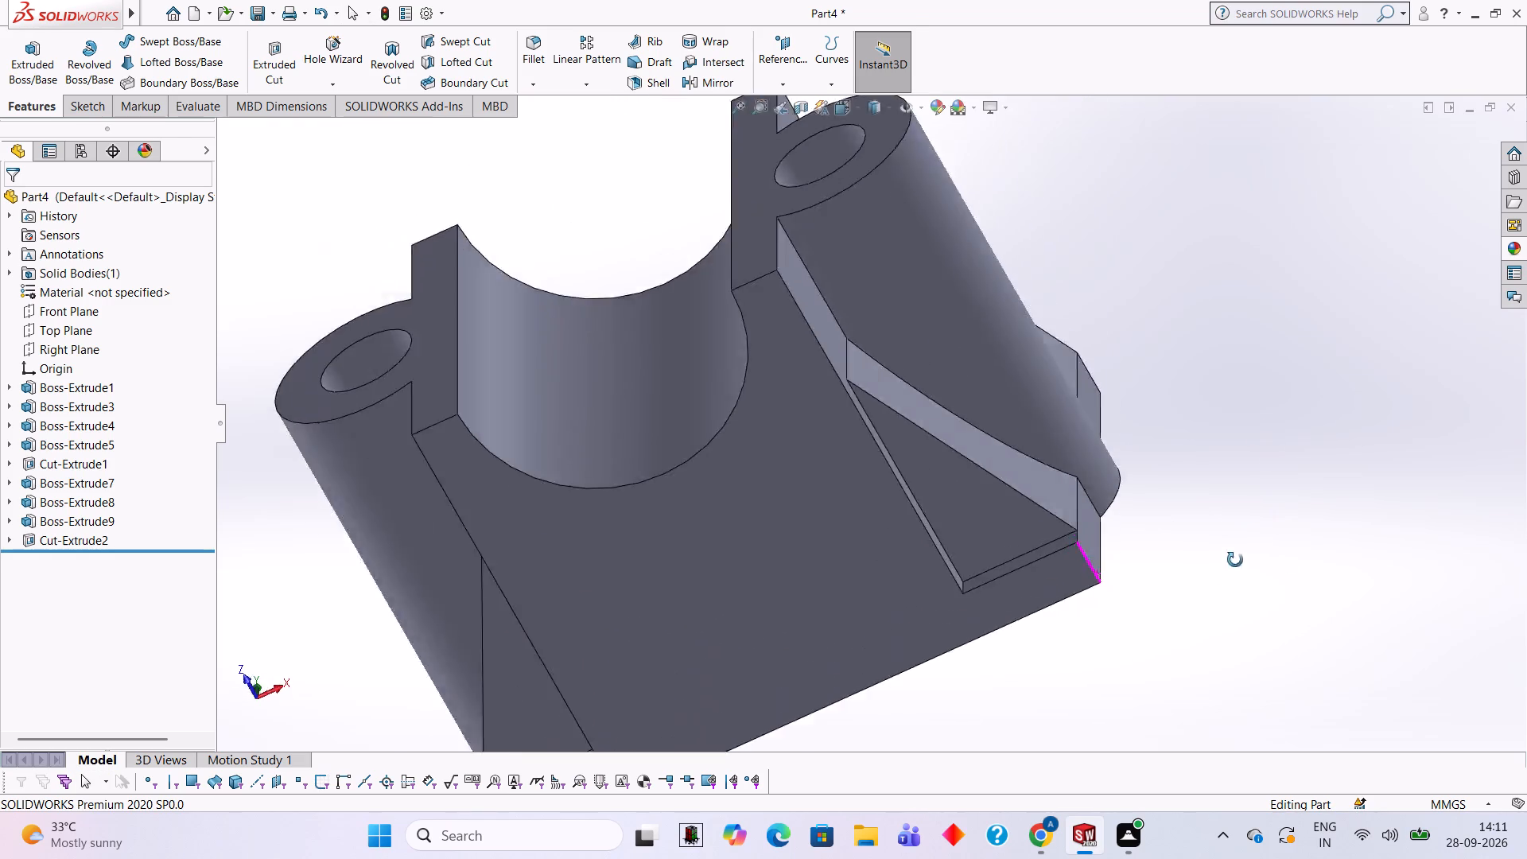
pyautogui.moveTo(1235, 560); pyautogui.dragTo(1241, 685, button='middle')
pyautogui.moveTo(1192, 344); pyautogui.dragTo(1261, 653, button='middle')
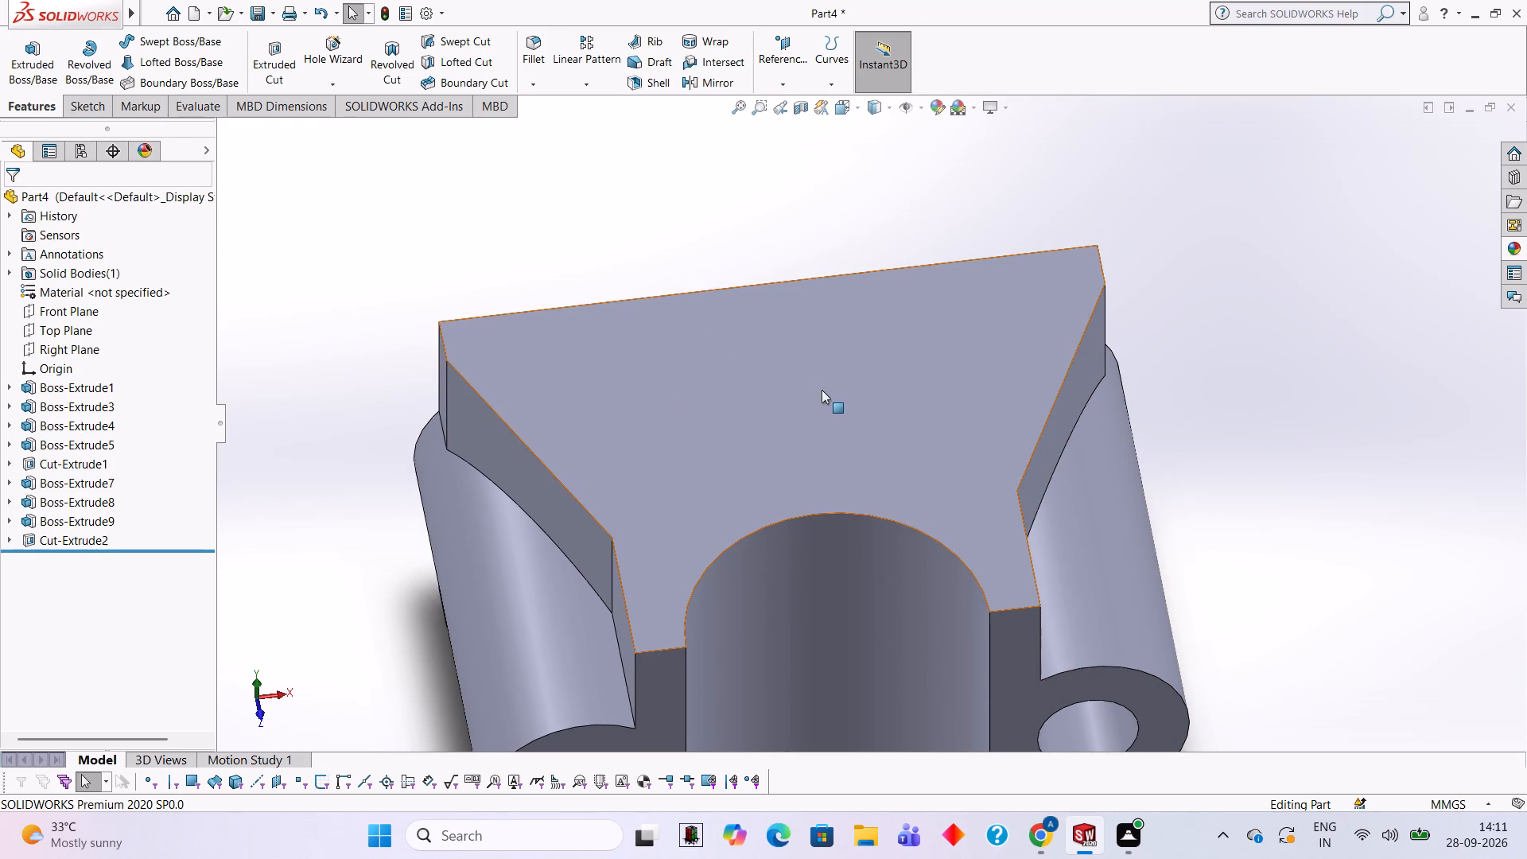
pyautogui.click(822, 390)
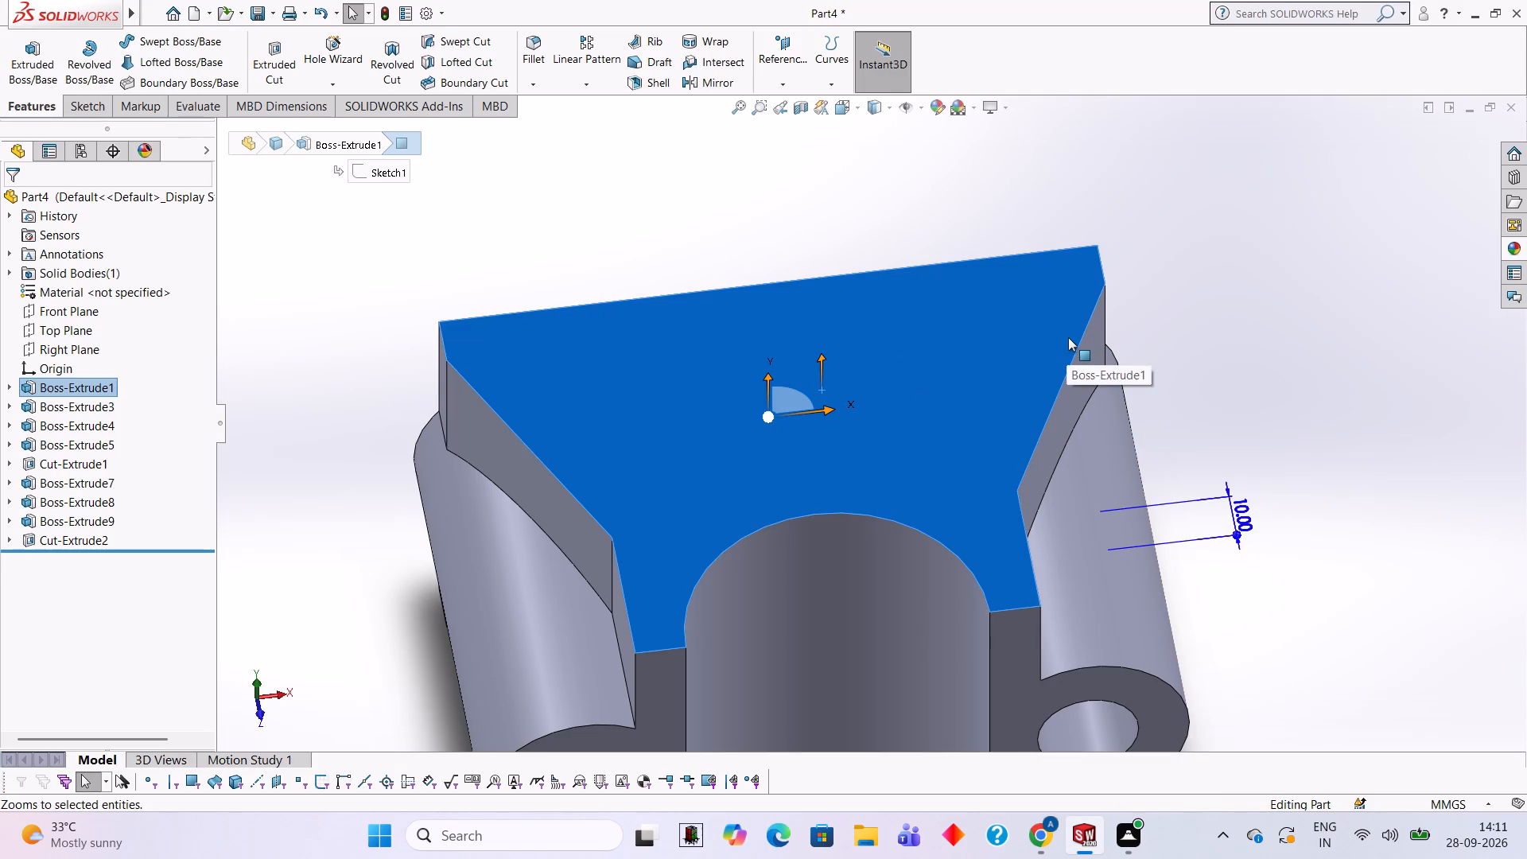
pyautogui.hotkey('ctrl', '8')
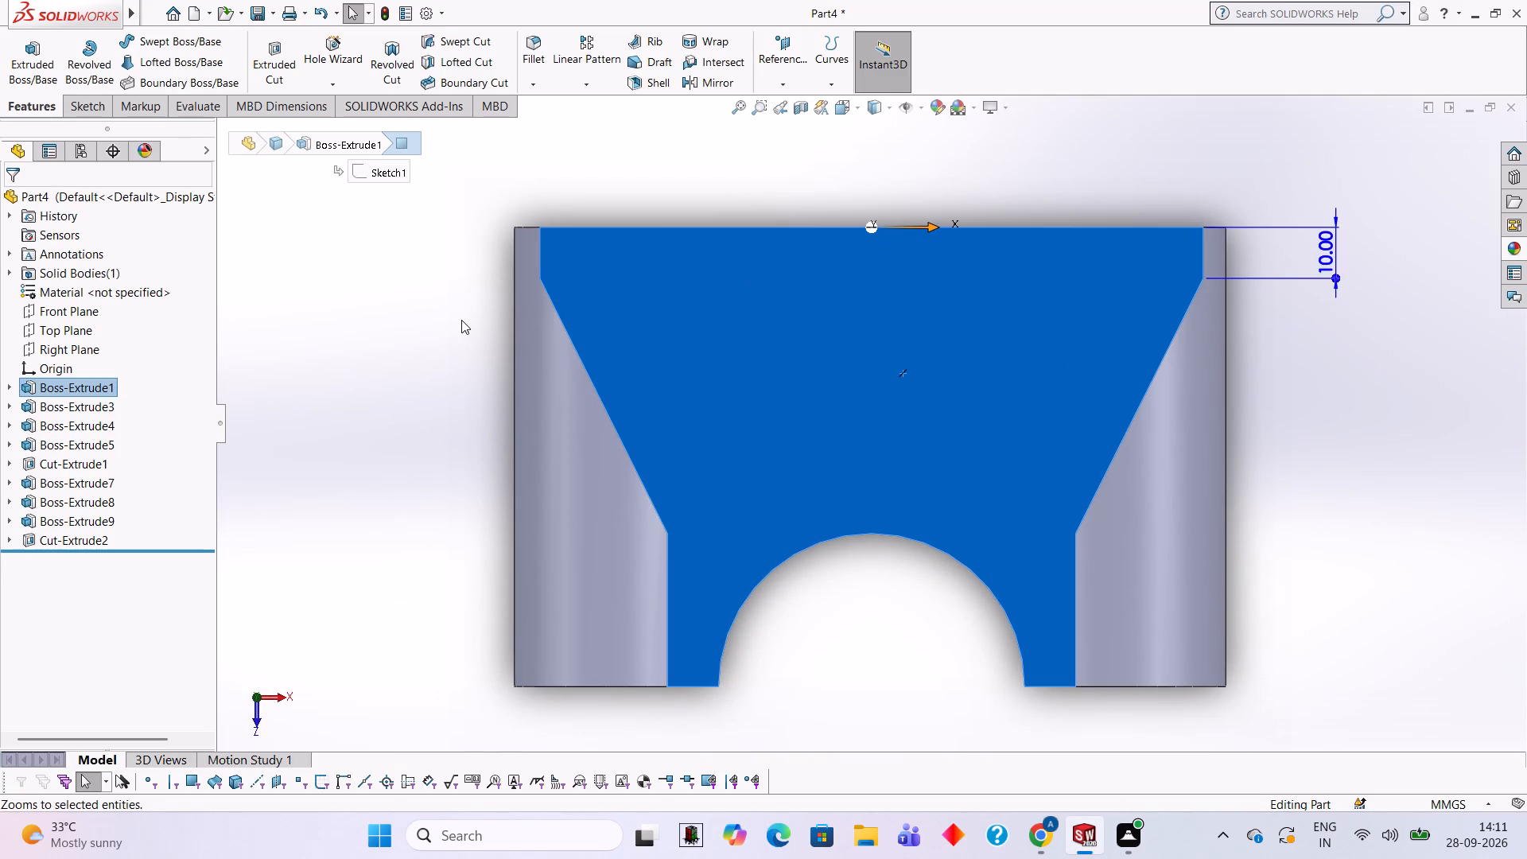
pyautogui.click(75, 108)
pyautogui.click(141, 44)
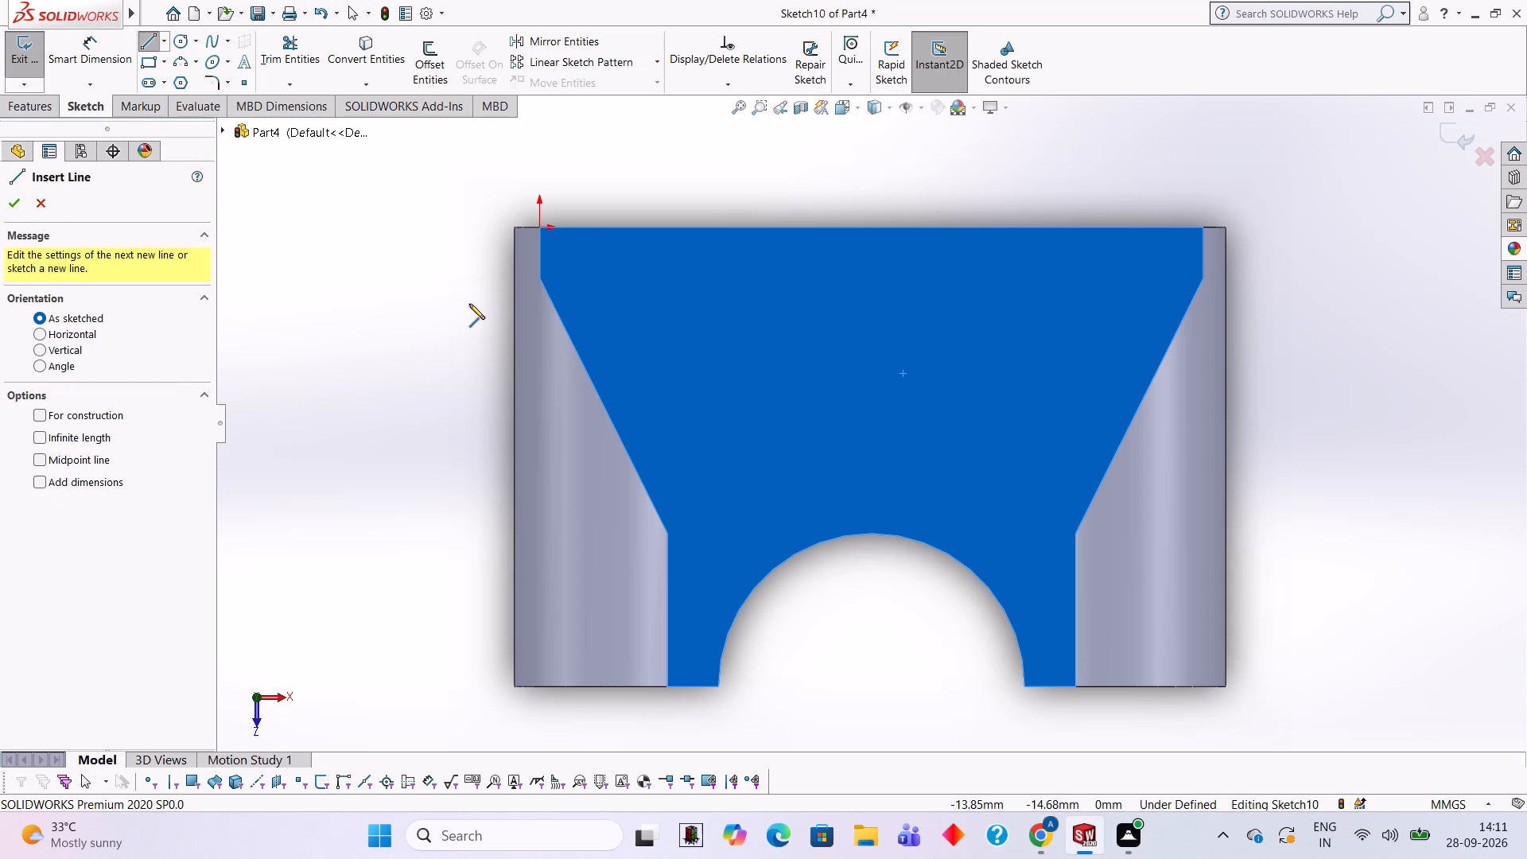
pyautogui.click(669, 533)
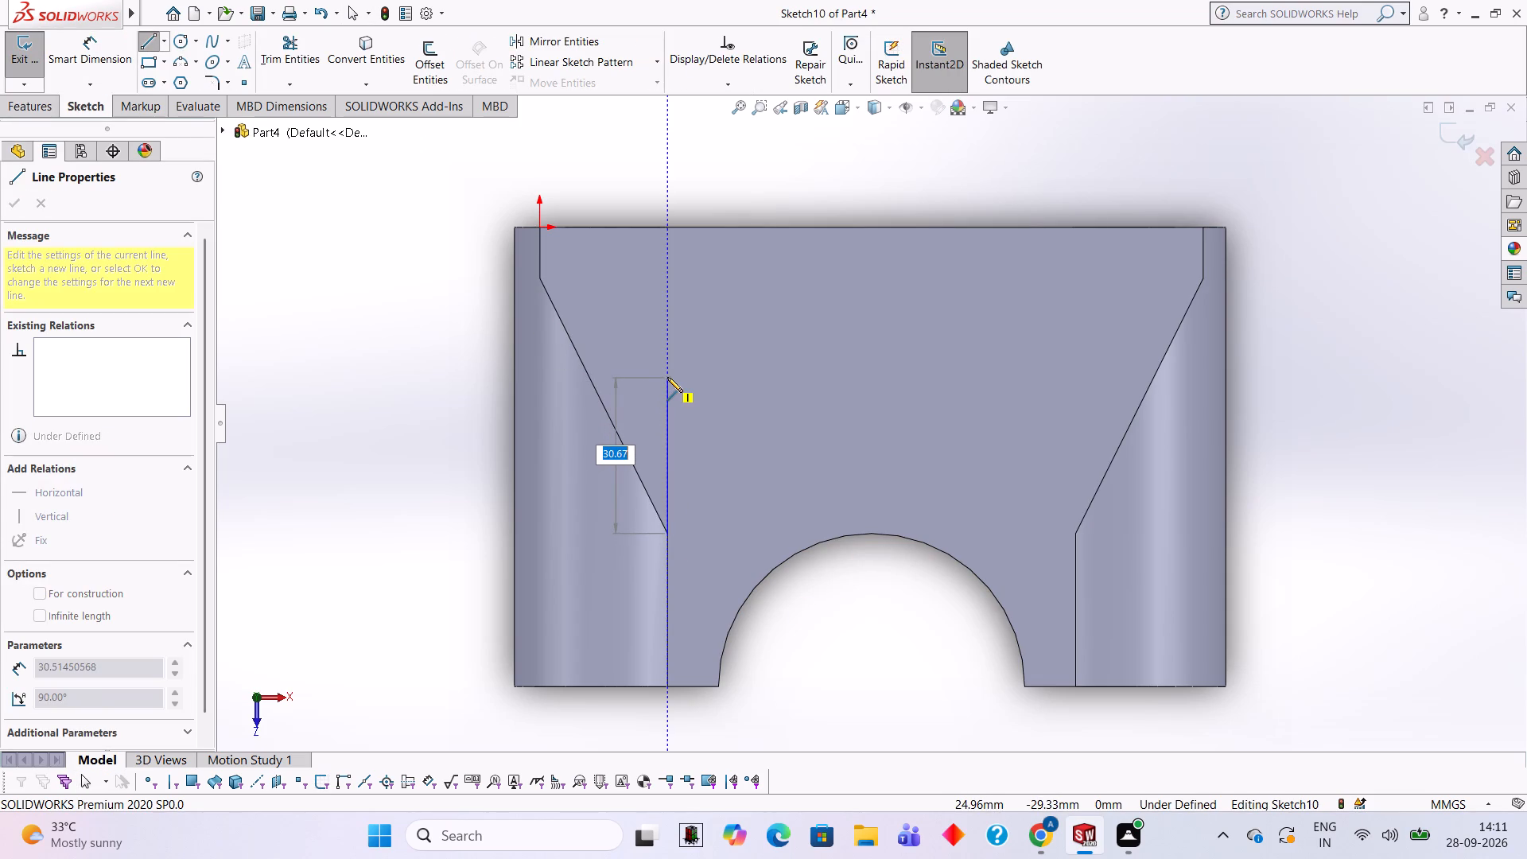
pyautogui.write('50')
pyautogui.press('Return')
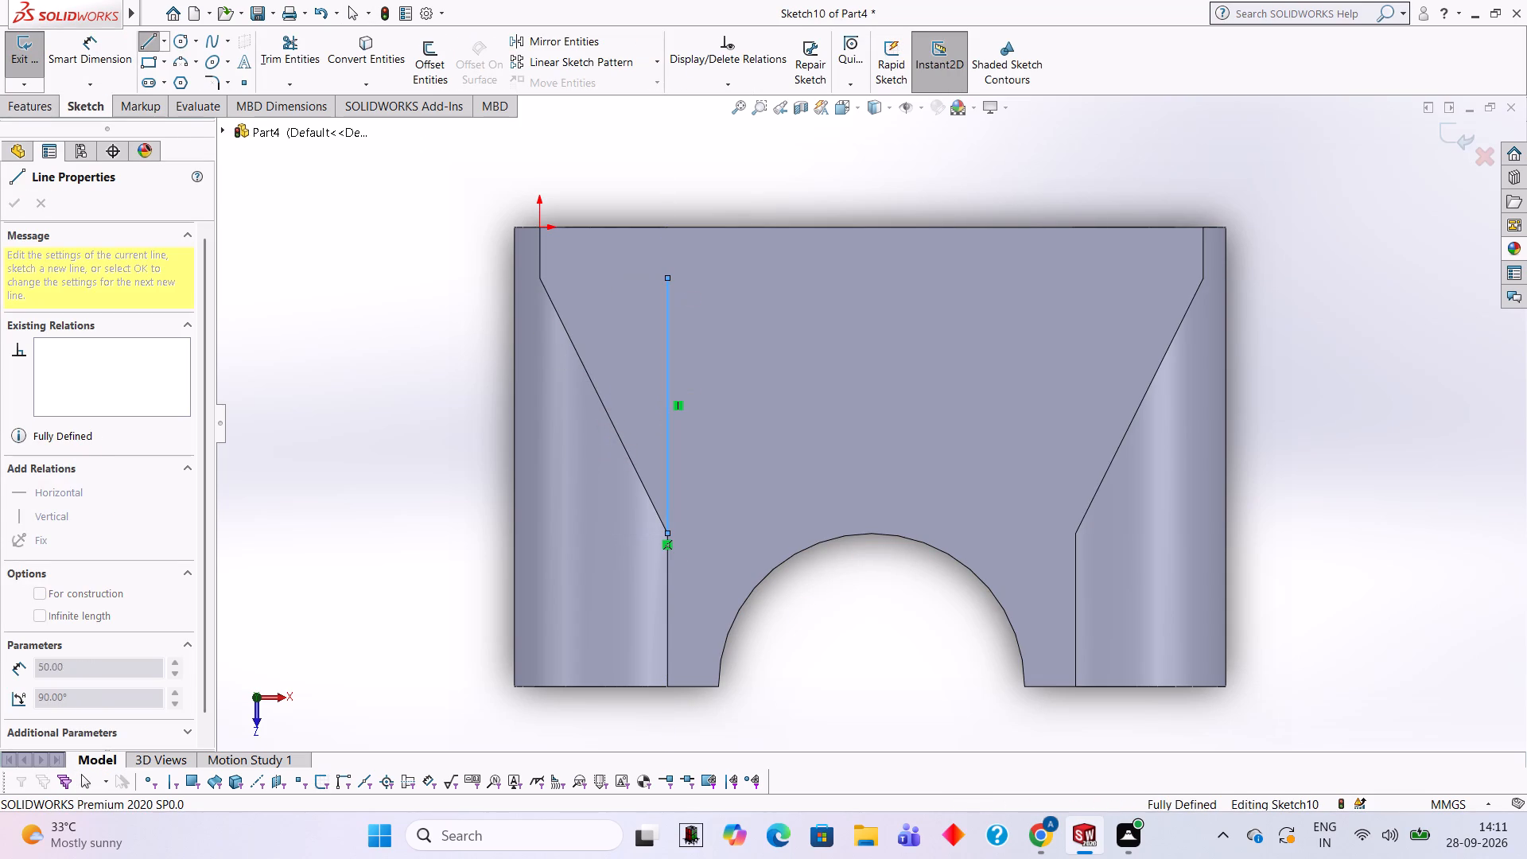
pyautogui.click(538, 278)
pyautogui.click(665, 532)
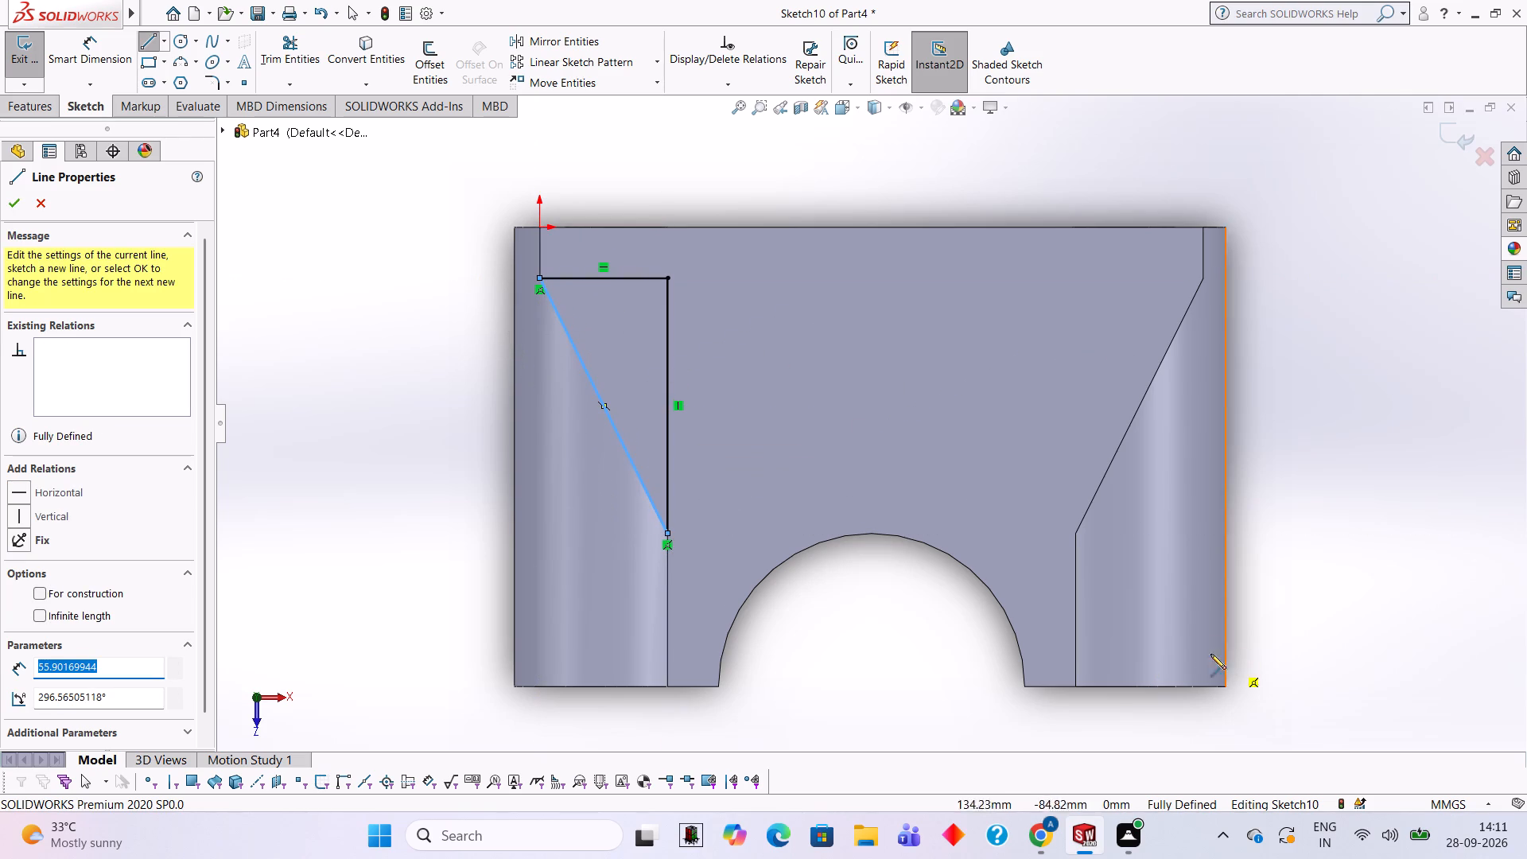
# In the same sketch, draw the mirrored right triangle along the opposite rib's slope, with a 50 mm leg and a 25 mm leg.
pyautogui.click(1074, 533)
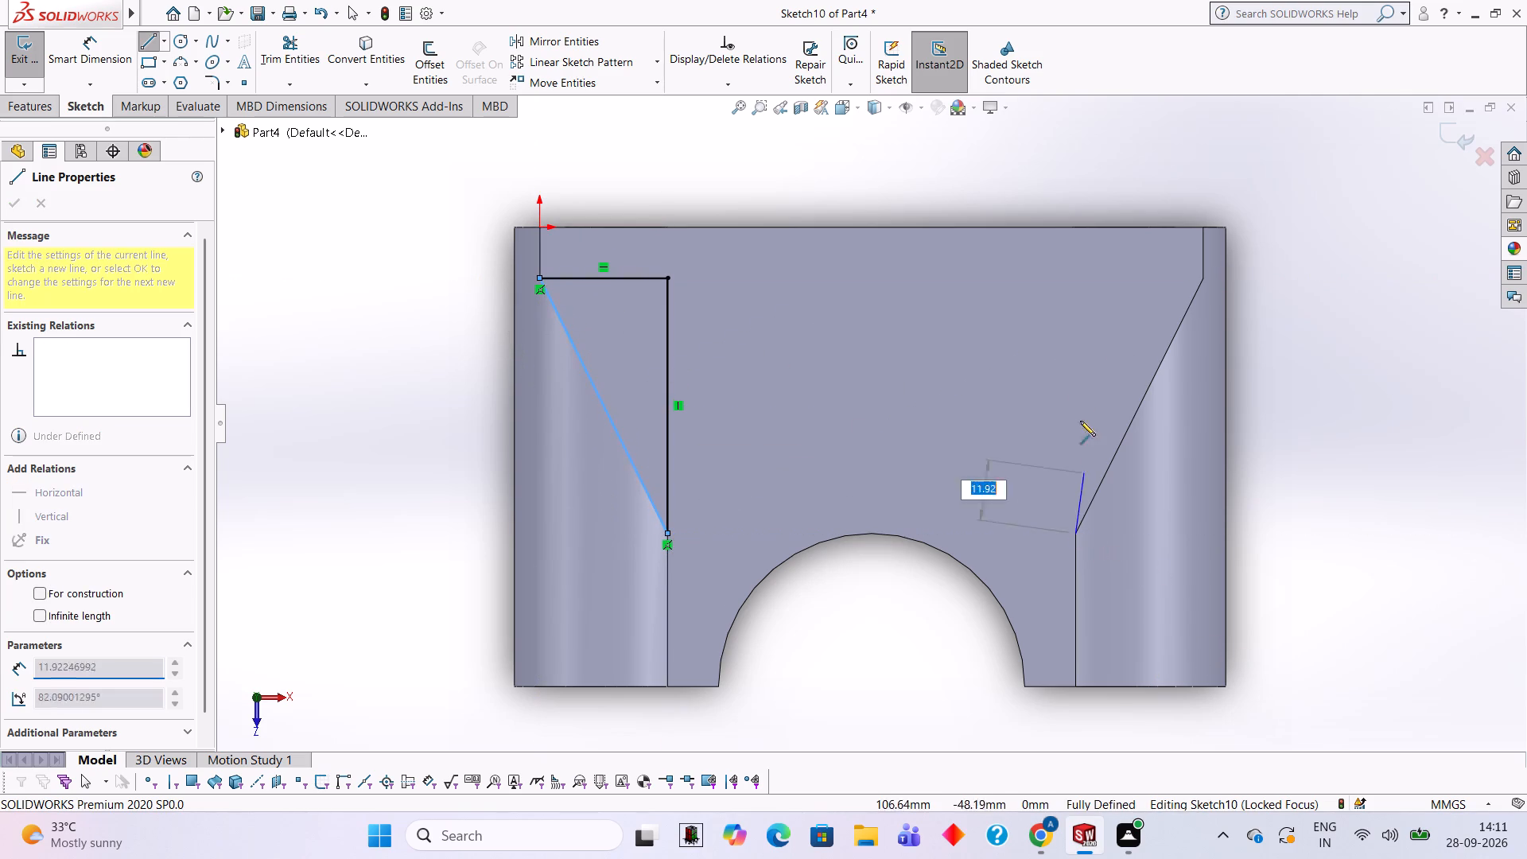
pyautogui.write('50')
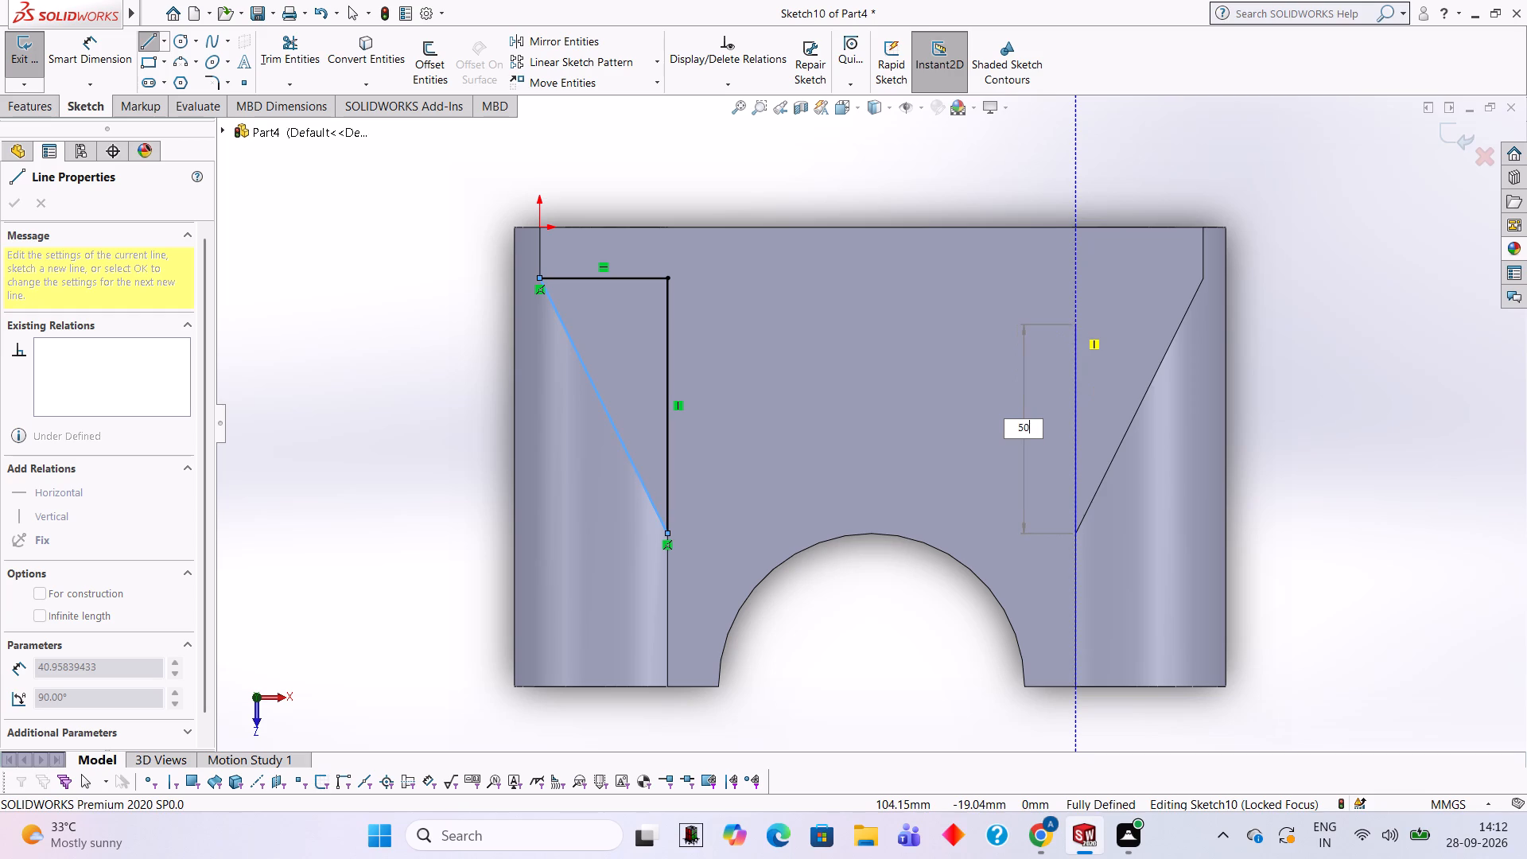
pyautogui.press('Return')
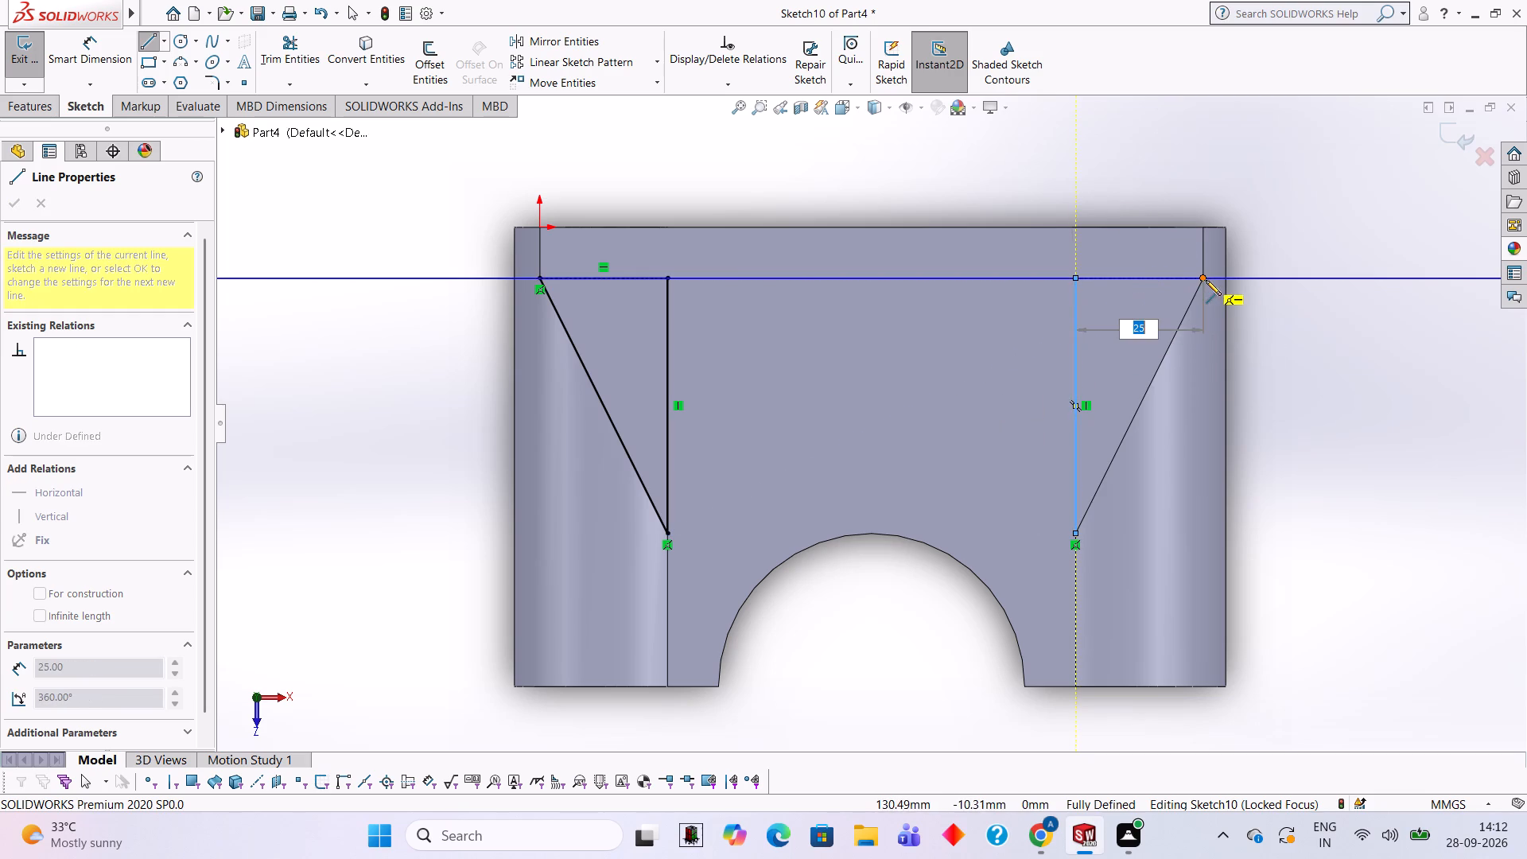
pyautogui.click(1199, 277)
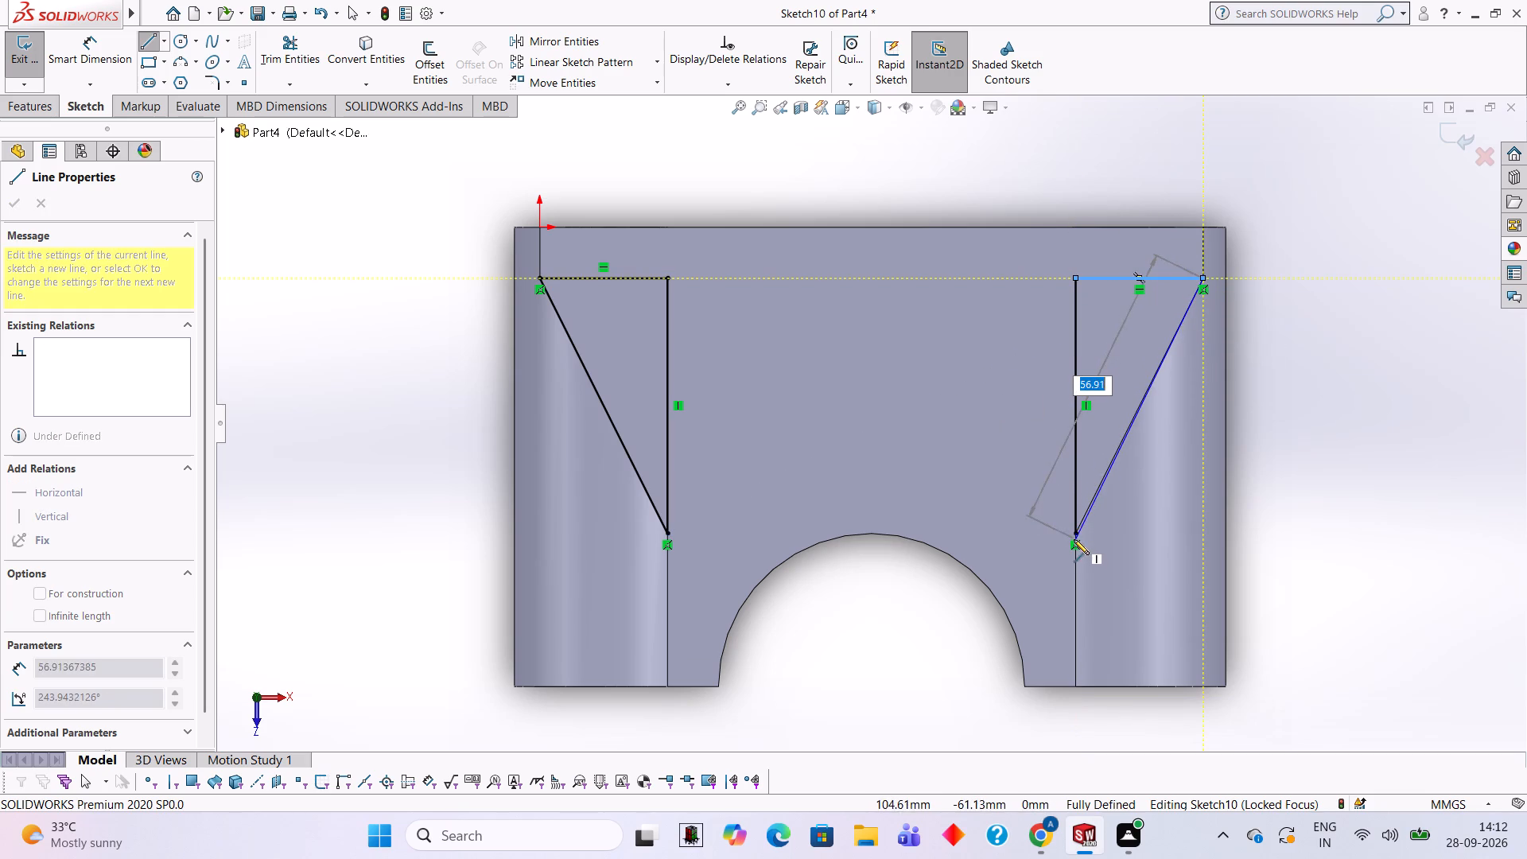
pyautogui.click(1076, 531)
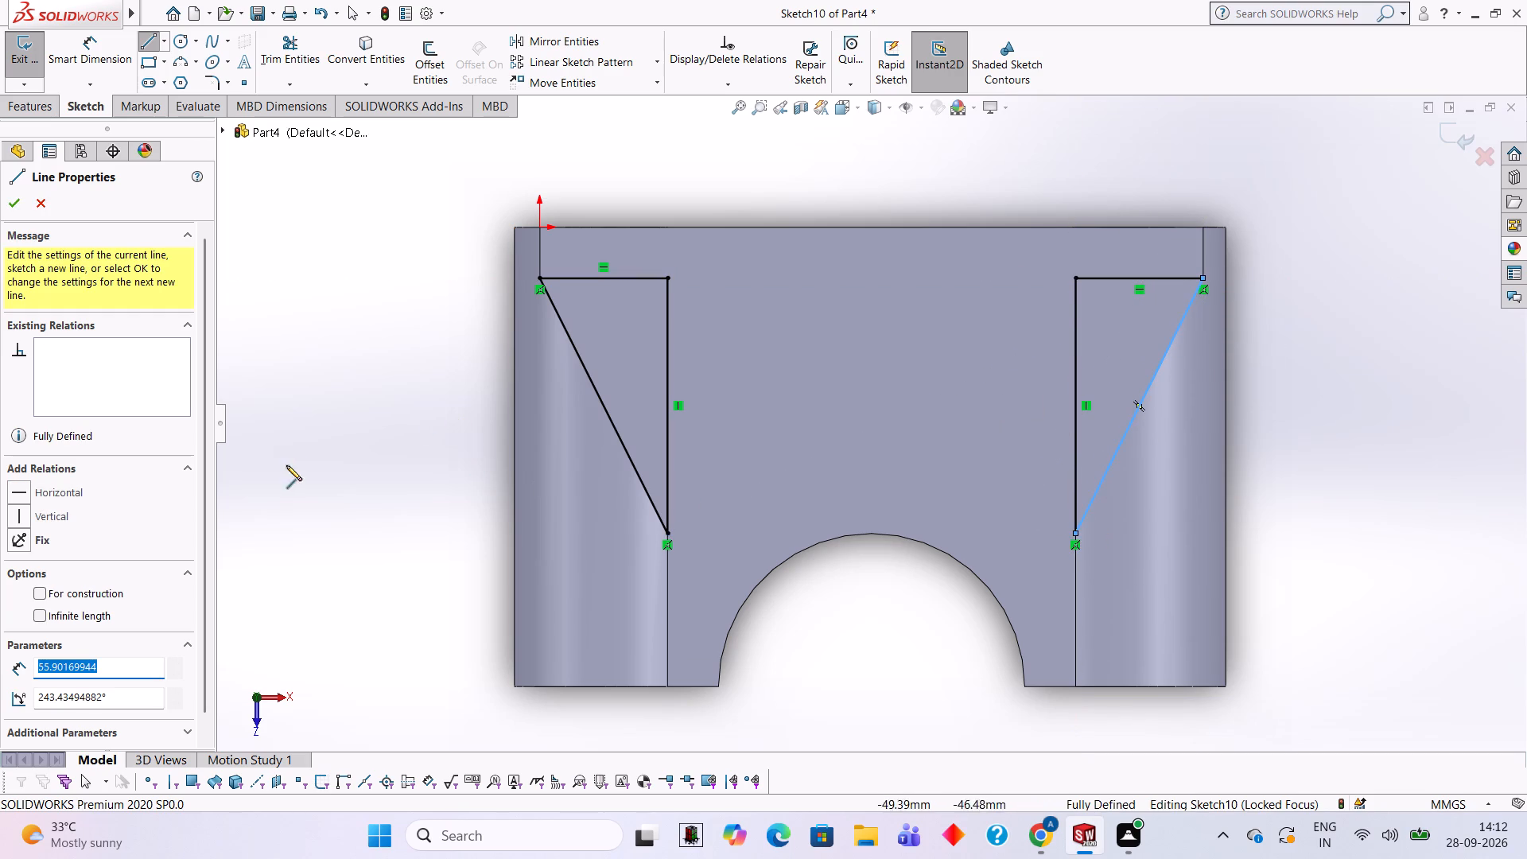
# Extrude-cut both top-face triangles to a blind depth of 5 mm.
pyautogui.click(26, 108)
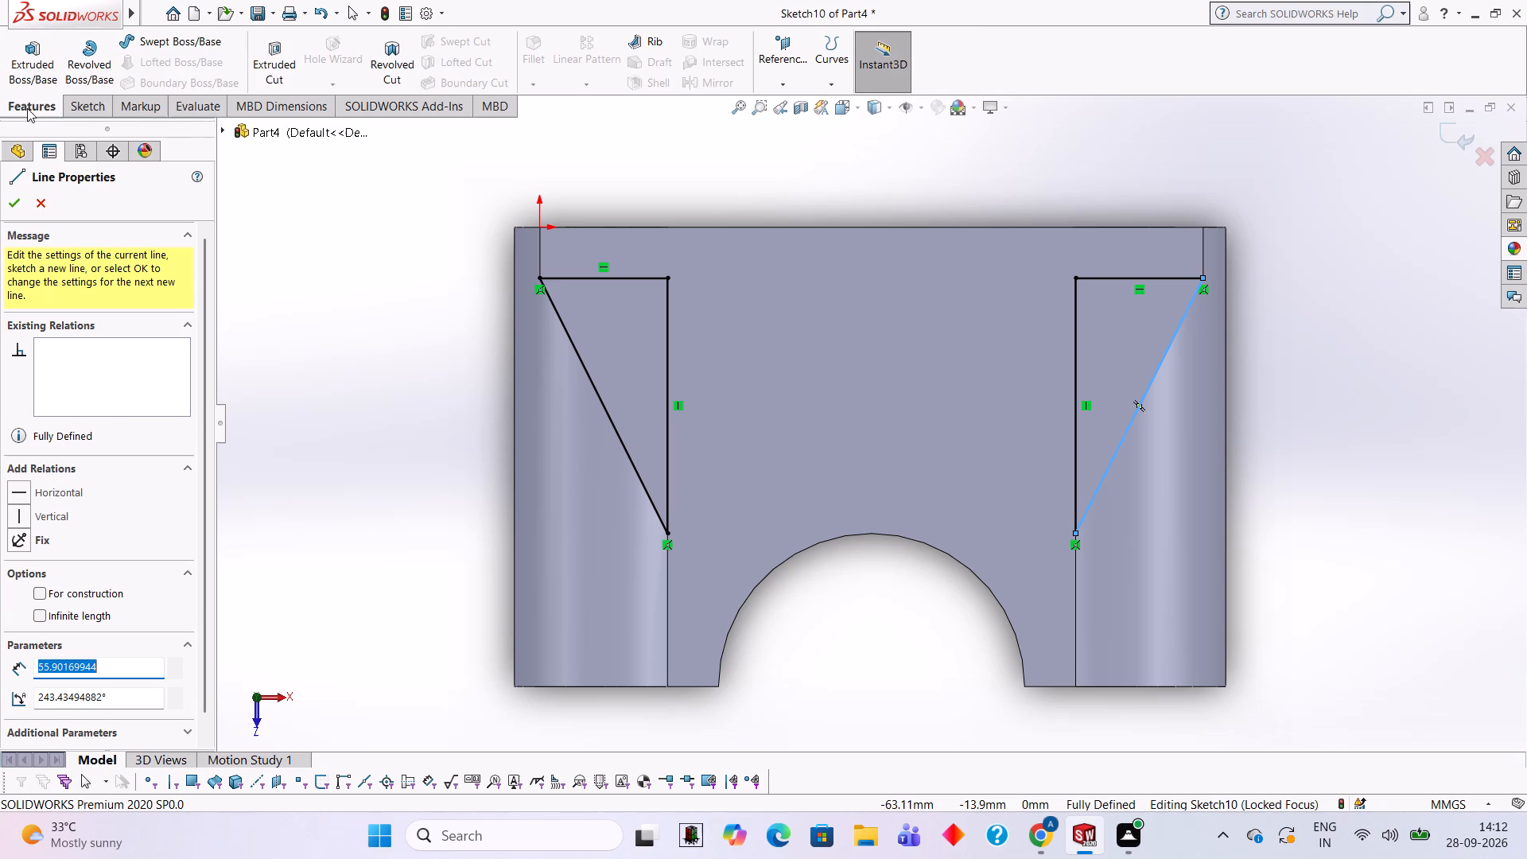
pyautogui.click(254, 72)
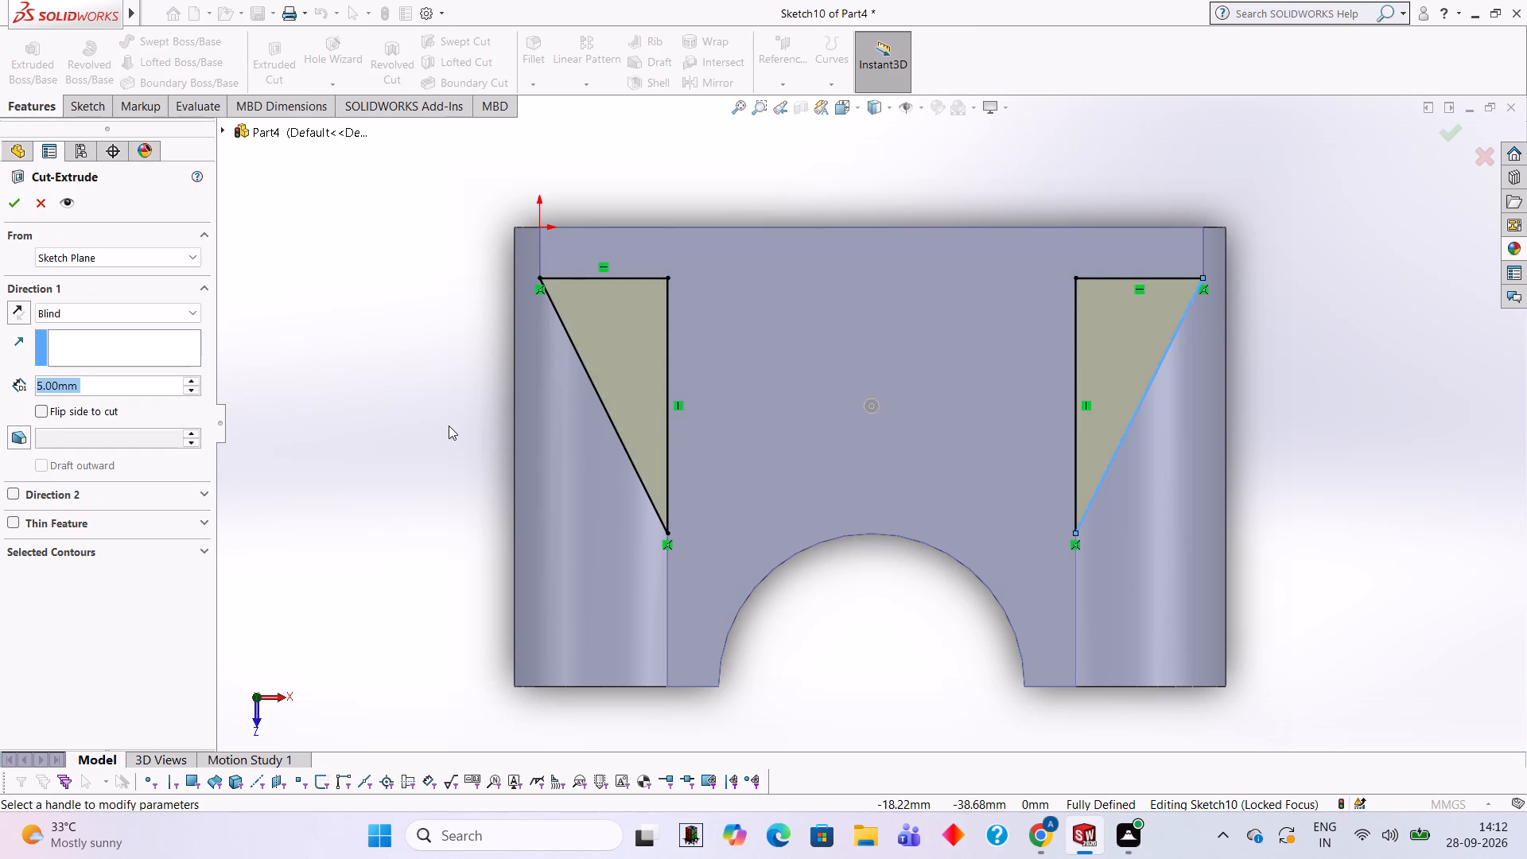
pyautogui.moveTo(451, 439); pyautogui.dragTo(430, 243, button='middle')
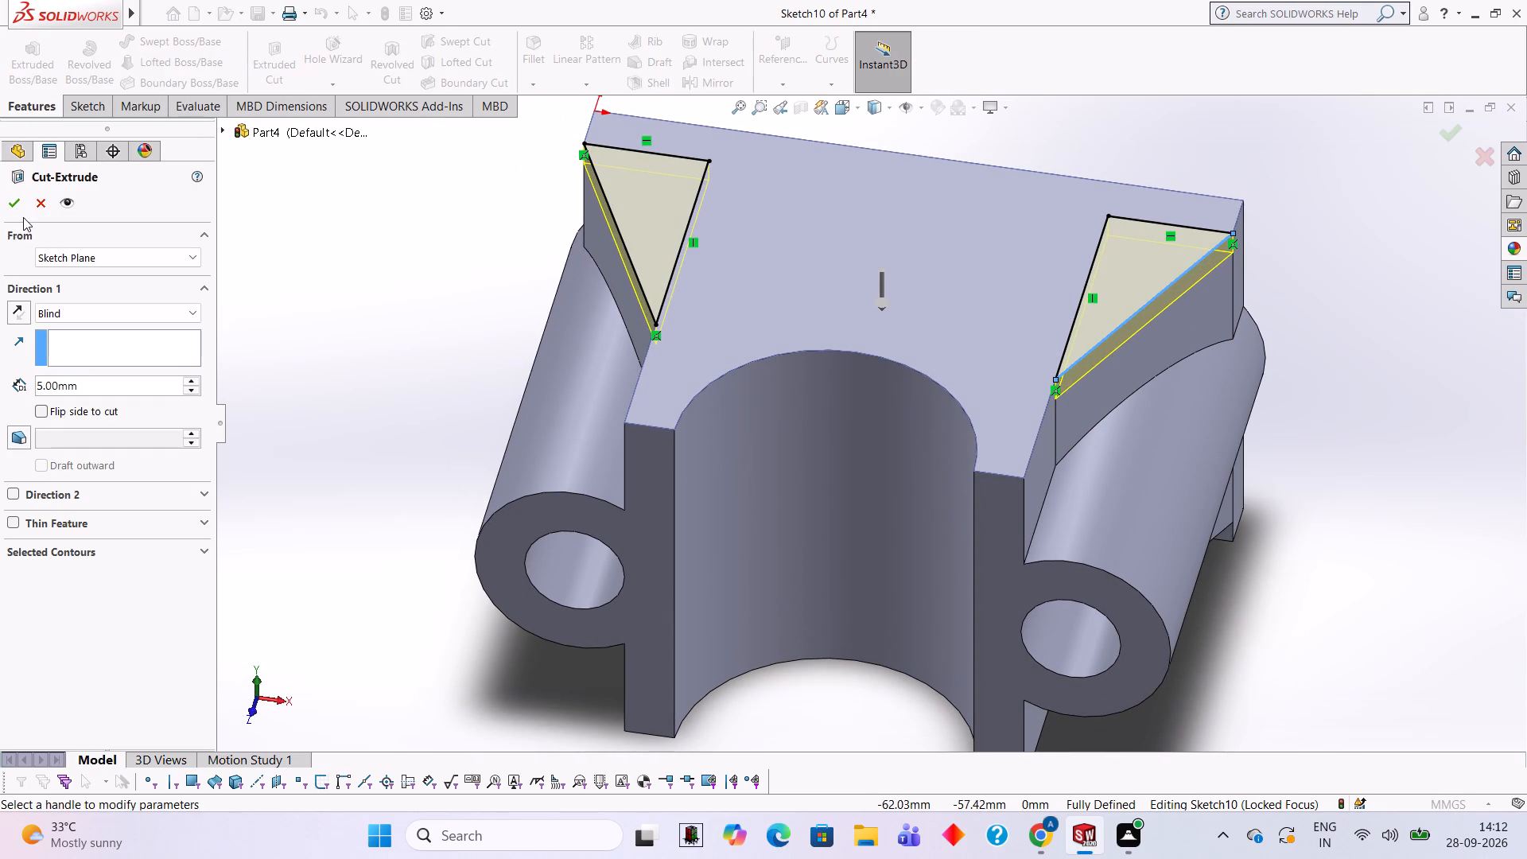
pyautogui.click(15, 213)
pyautogui.click(333, 251)
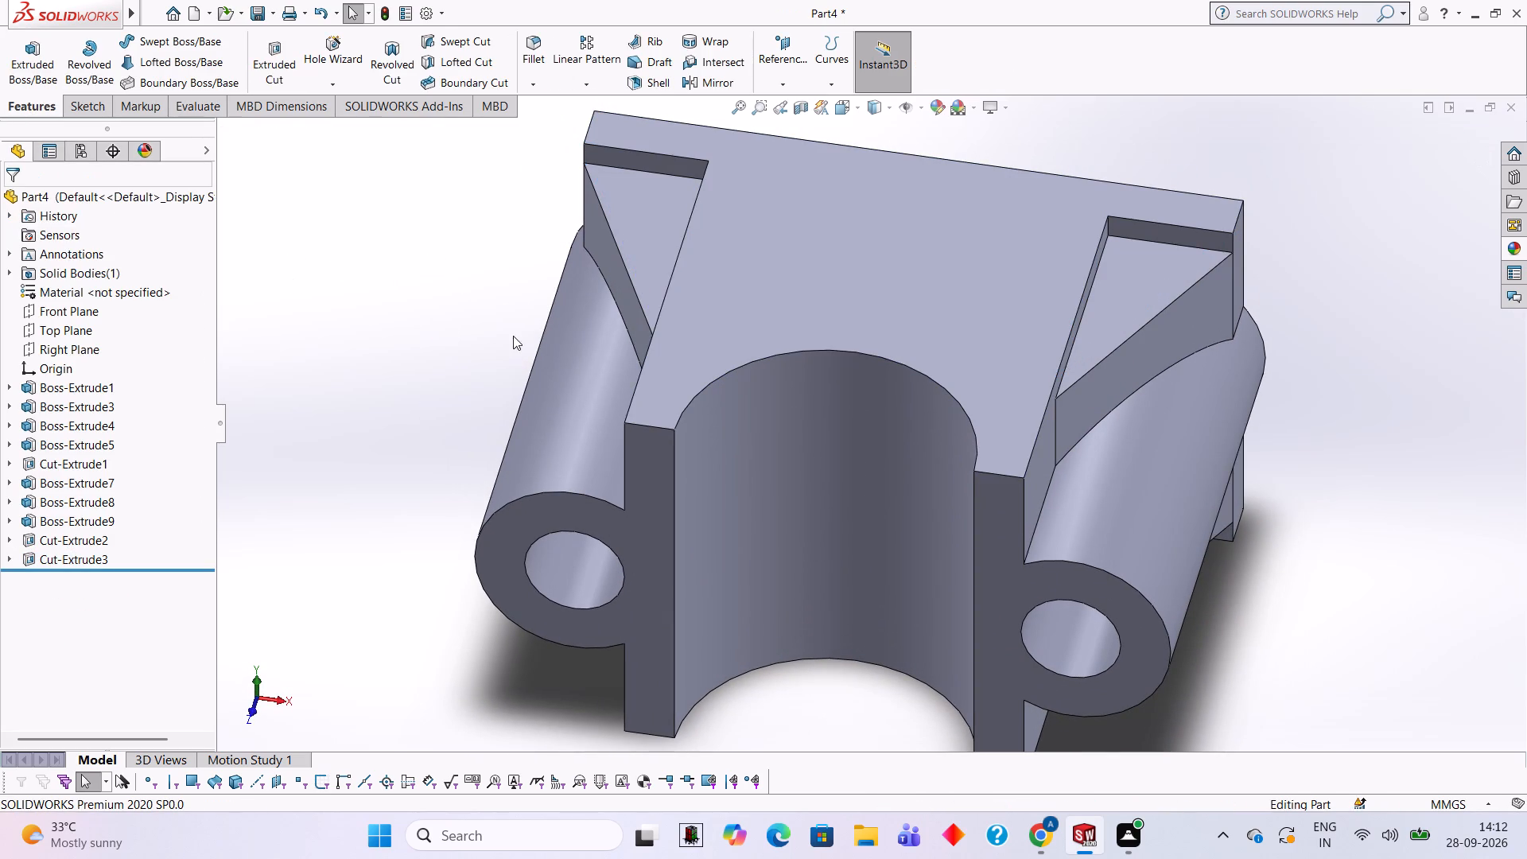
# Apply the Yellow solid appearance to the whole part.
pyautogui.moveTo(515, 344); pyautogui.dragTo(516, 251, button='middle')
pyautogui.scroll(2, 522, 312)
pyautogui.moveTo(560, 431); pyautogui.dragTo(566, 278, button='middle')
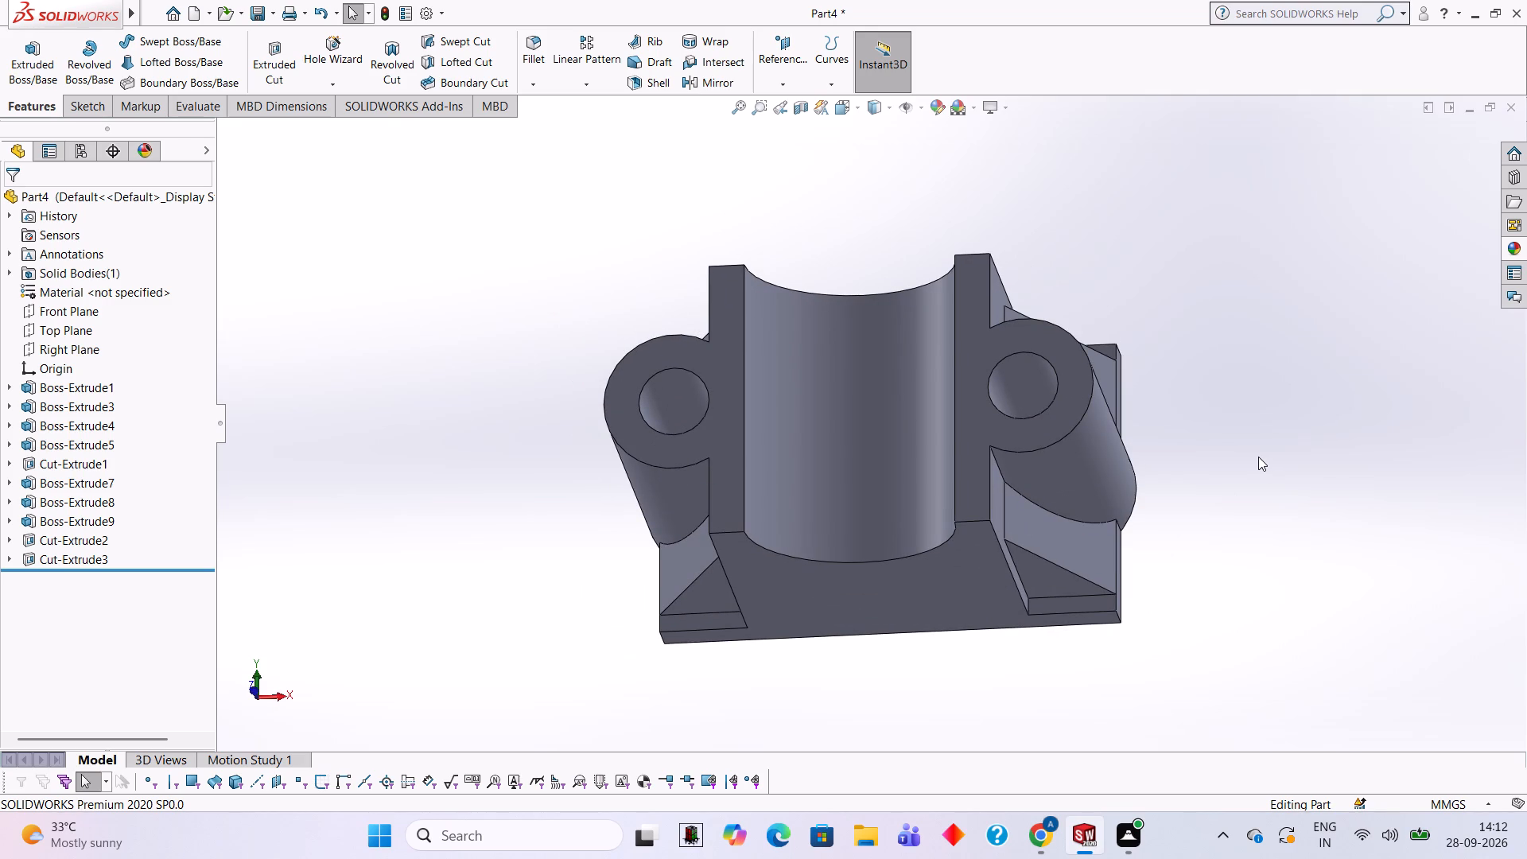
pyautogui.moveTo(1295, 495); pyautogui.dragTo(1319, 436, button='middle')
pyautogui.scroll(1, 1319, 436)
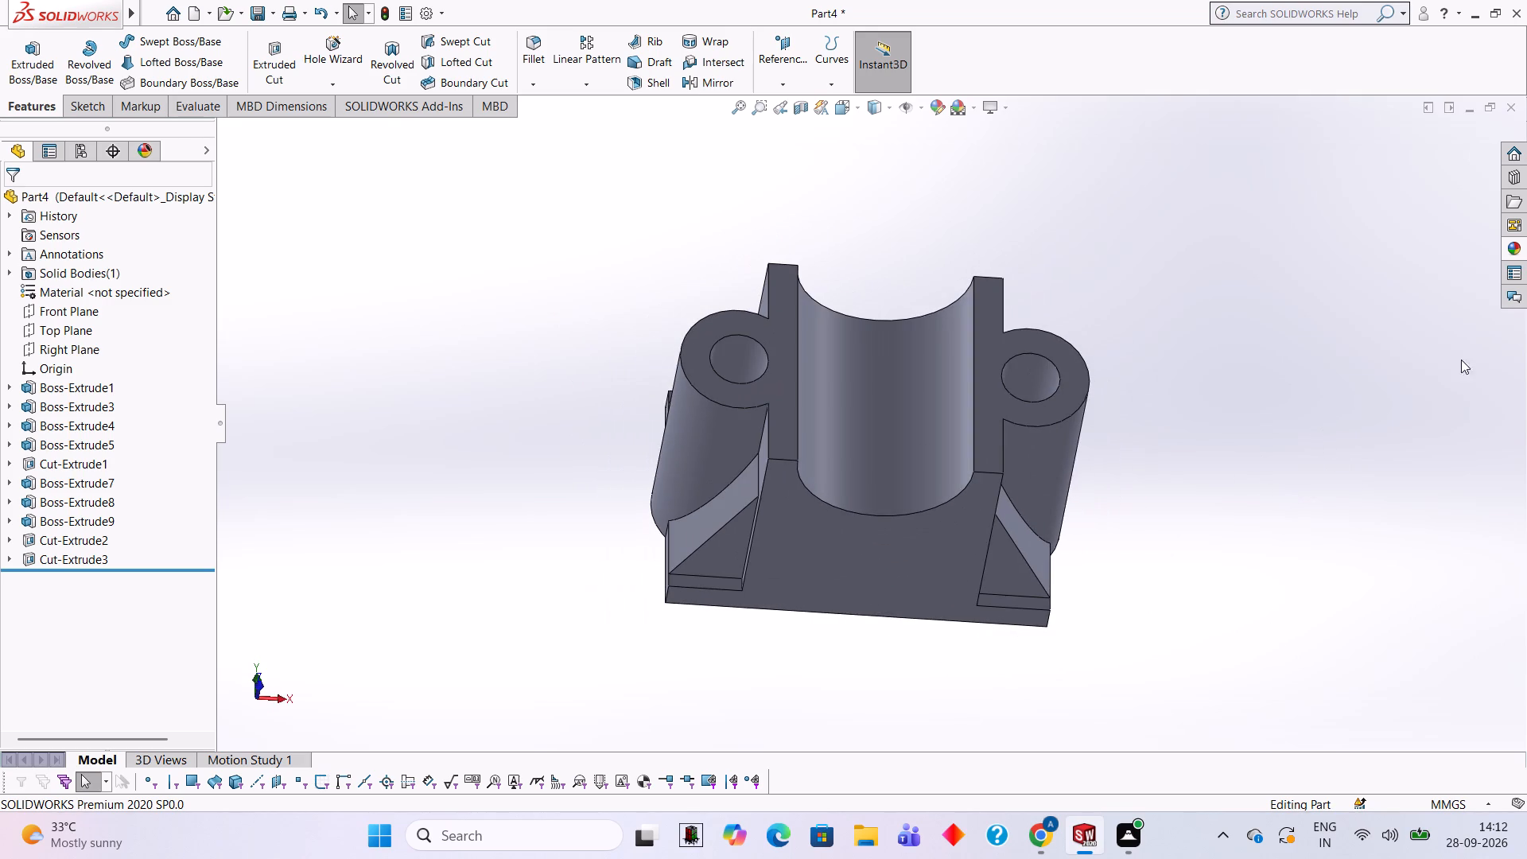
pyautogui.click(1526, 247)
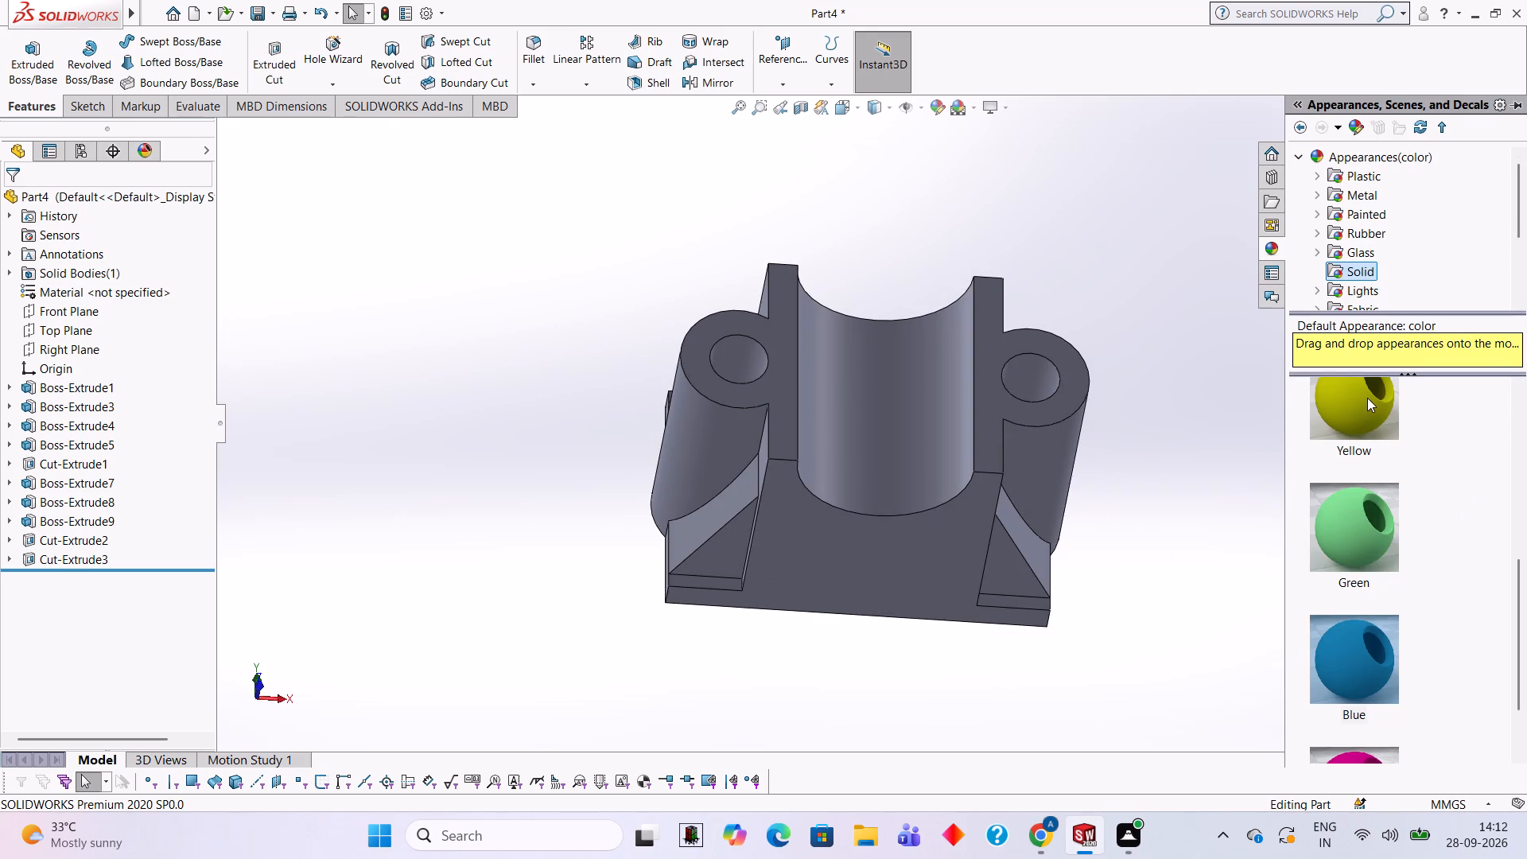
pyautogui.moveTo(1367, 398); pyautogui.dragTo(928, 464)
pyautogui.click(974, 461)
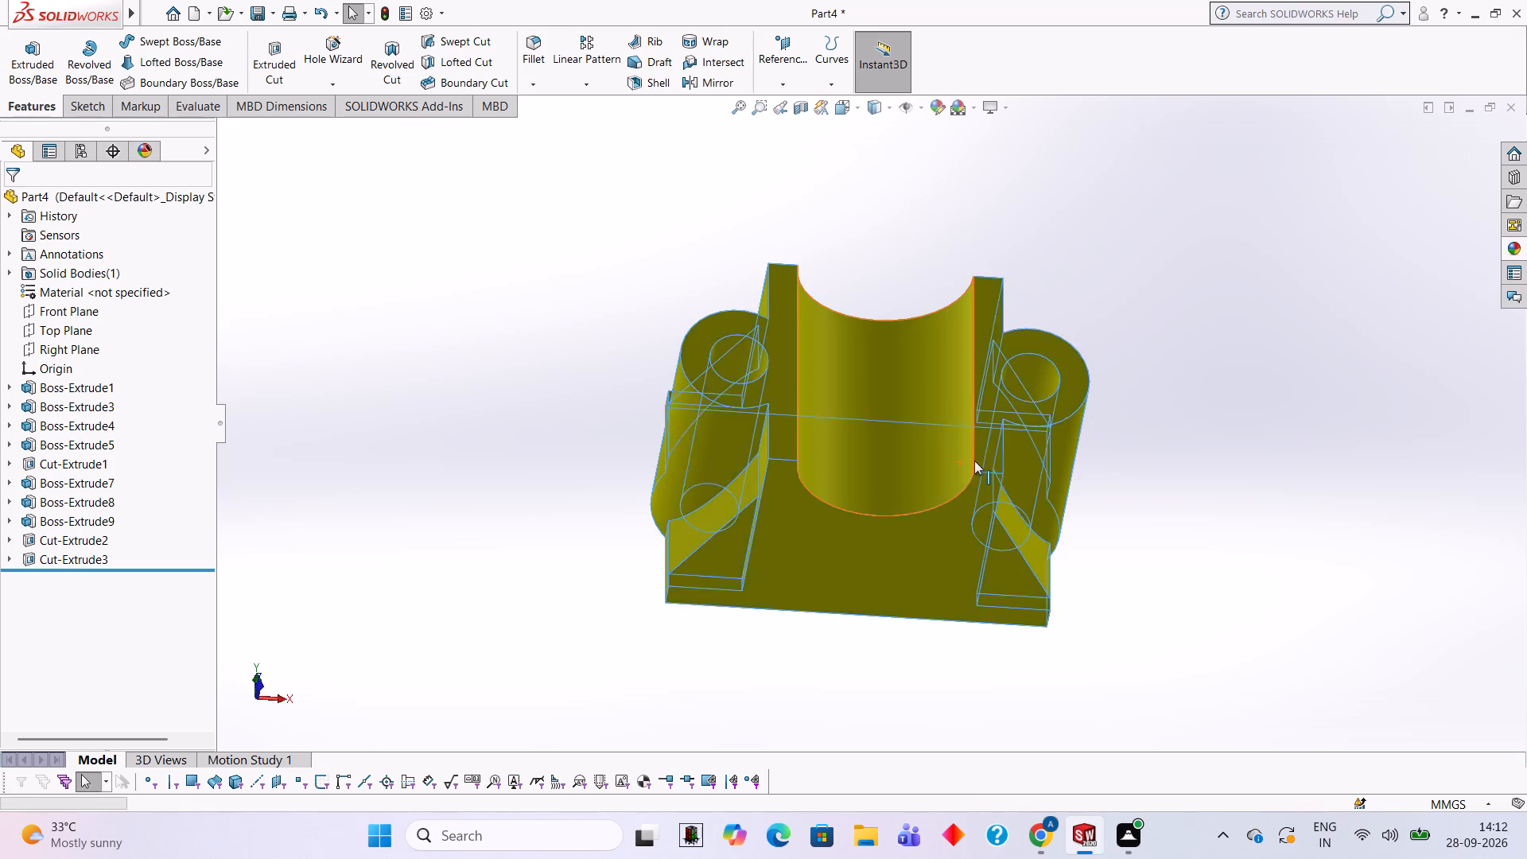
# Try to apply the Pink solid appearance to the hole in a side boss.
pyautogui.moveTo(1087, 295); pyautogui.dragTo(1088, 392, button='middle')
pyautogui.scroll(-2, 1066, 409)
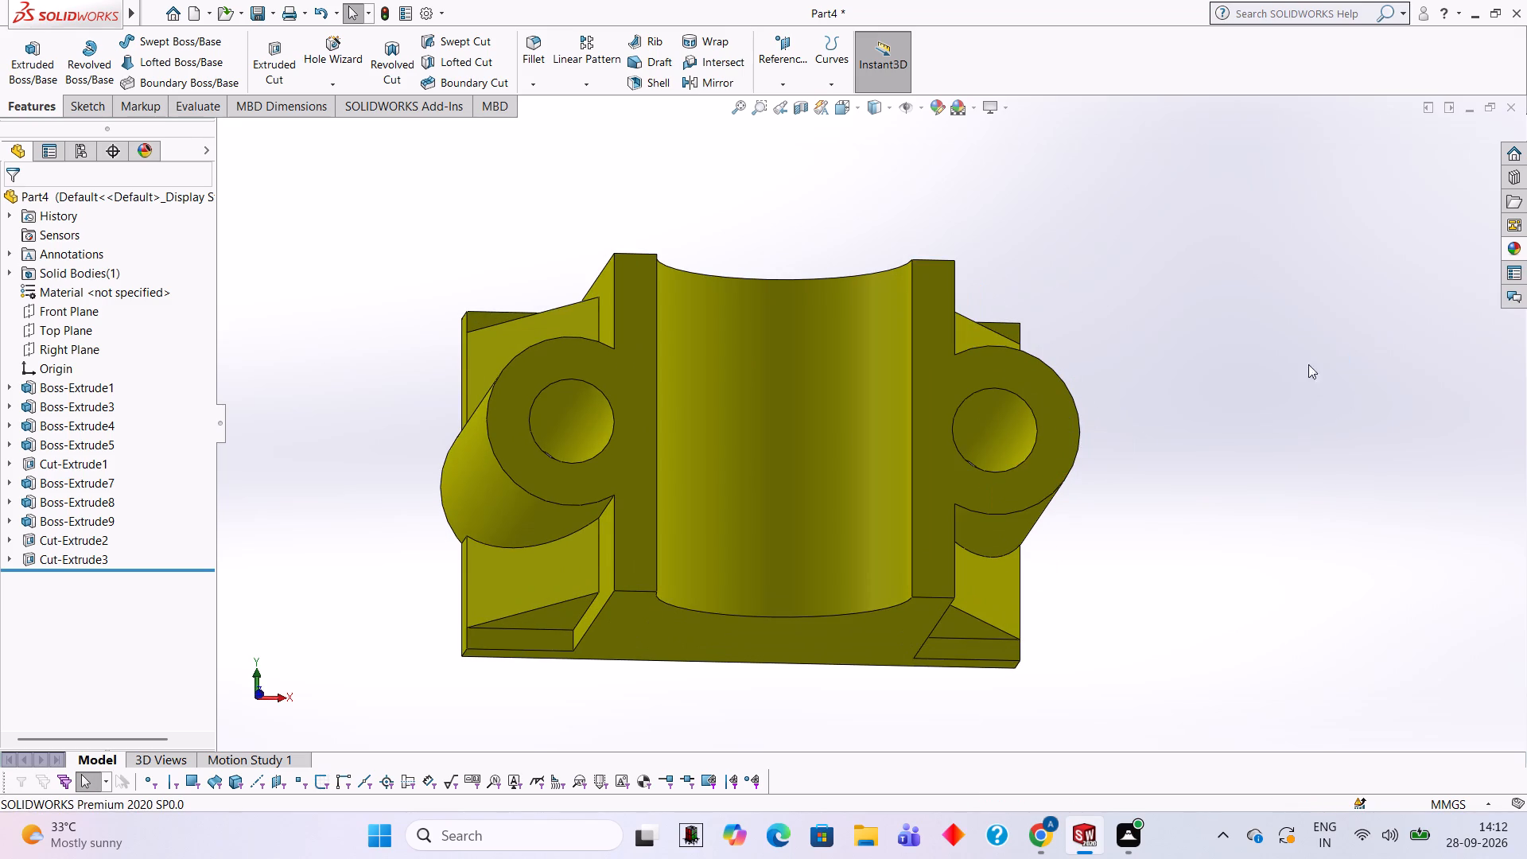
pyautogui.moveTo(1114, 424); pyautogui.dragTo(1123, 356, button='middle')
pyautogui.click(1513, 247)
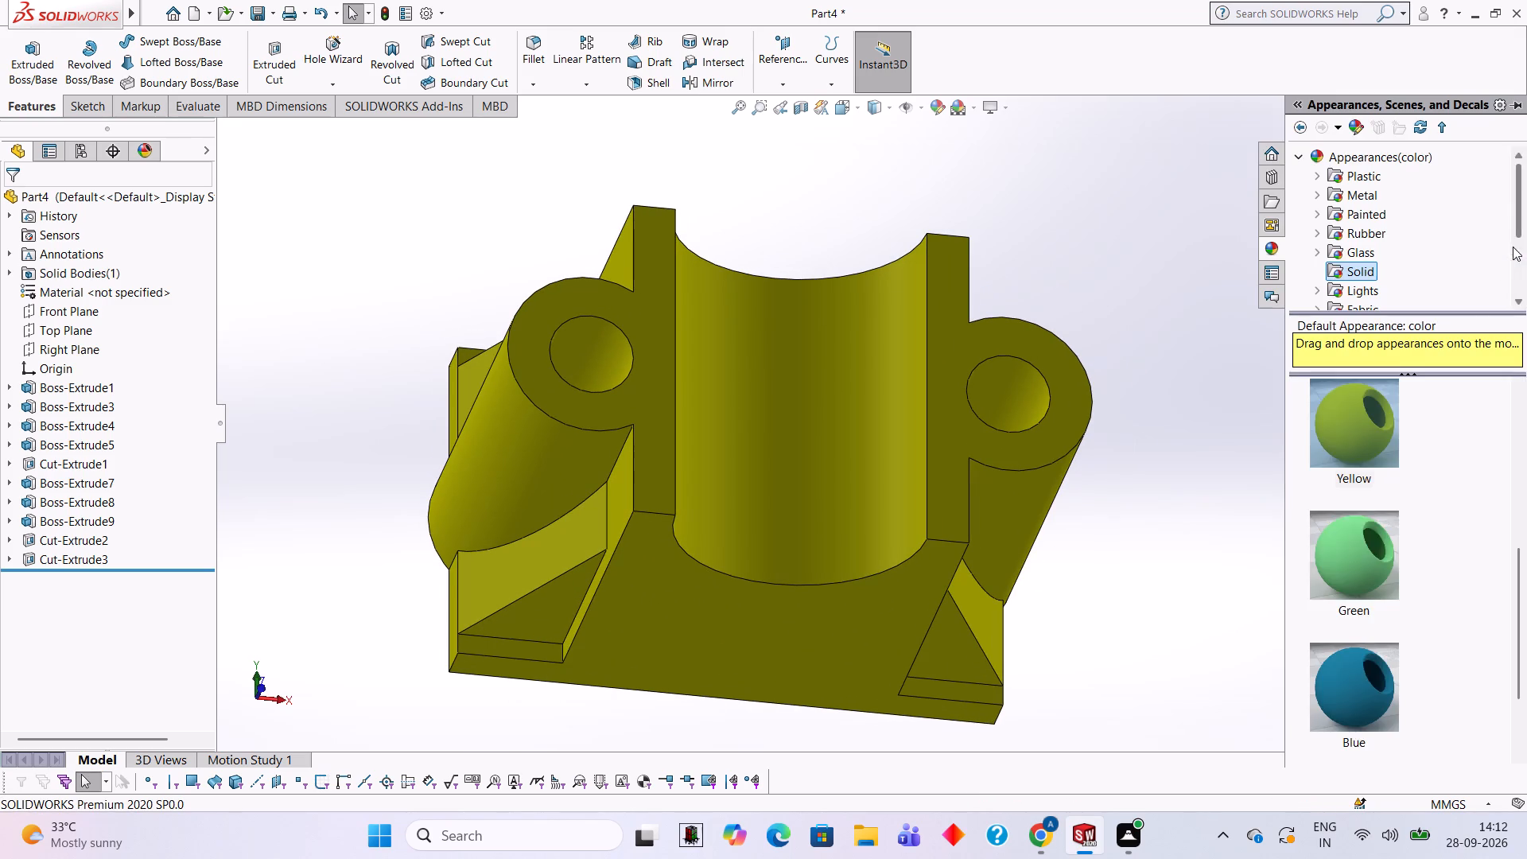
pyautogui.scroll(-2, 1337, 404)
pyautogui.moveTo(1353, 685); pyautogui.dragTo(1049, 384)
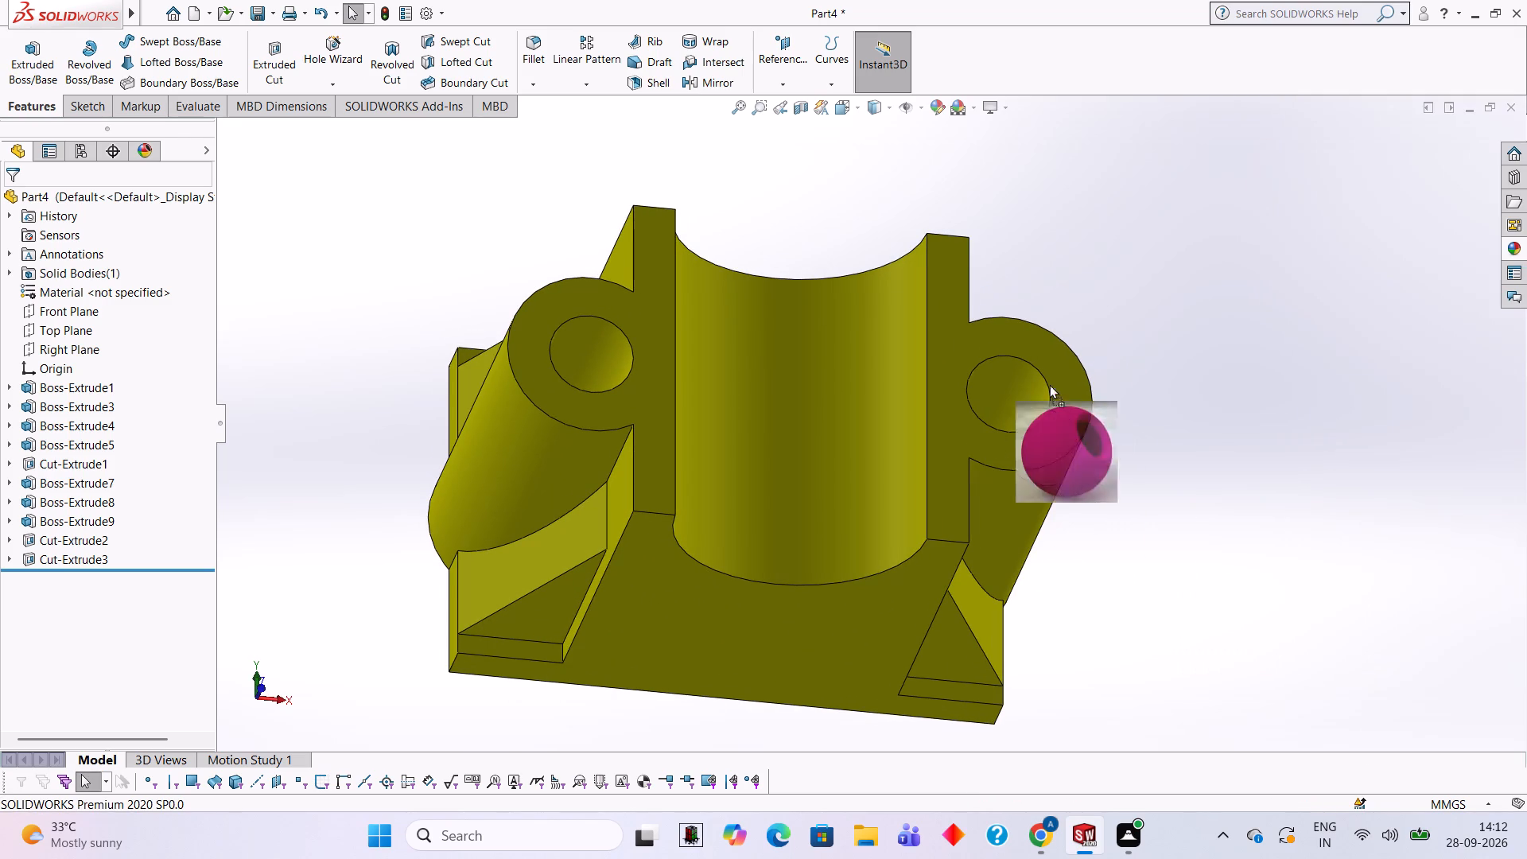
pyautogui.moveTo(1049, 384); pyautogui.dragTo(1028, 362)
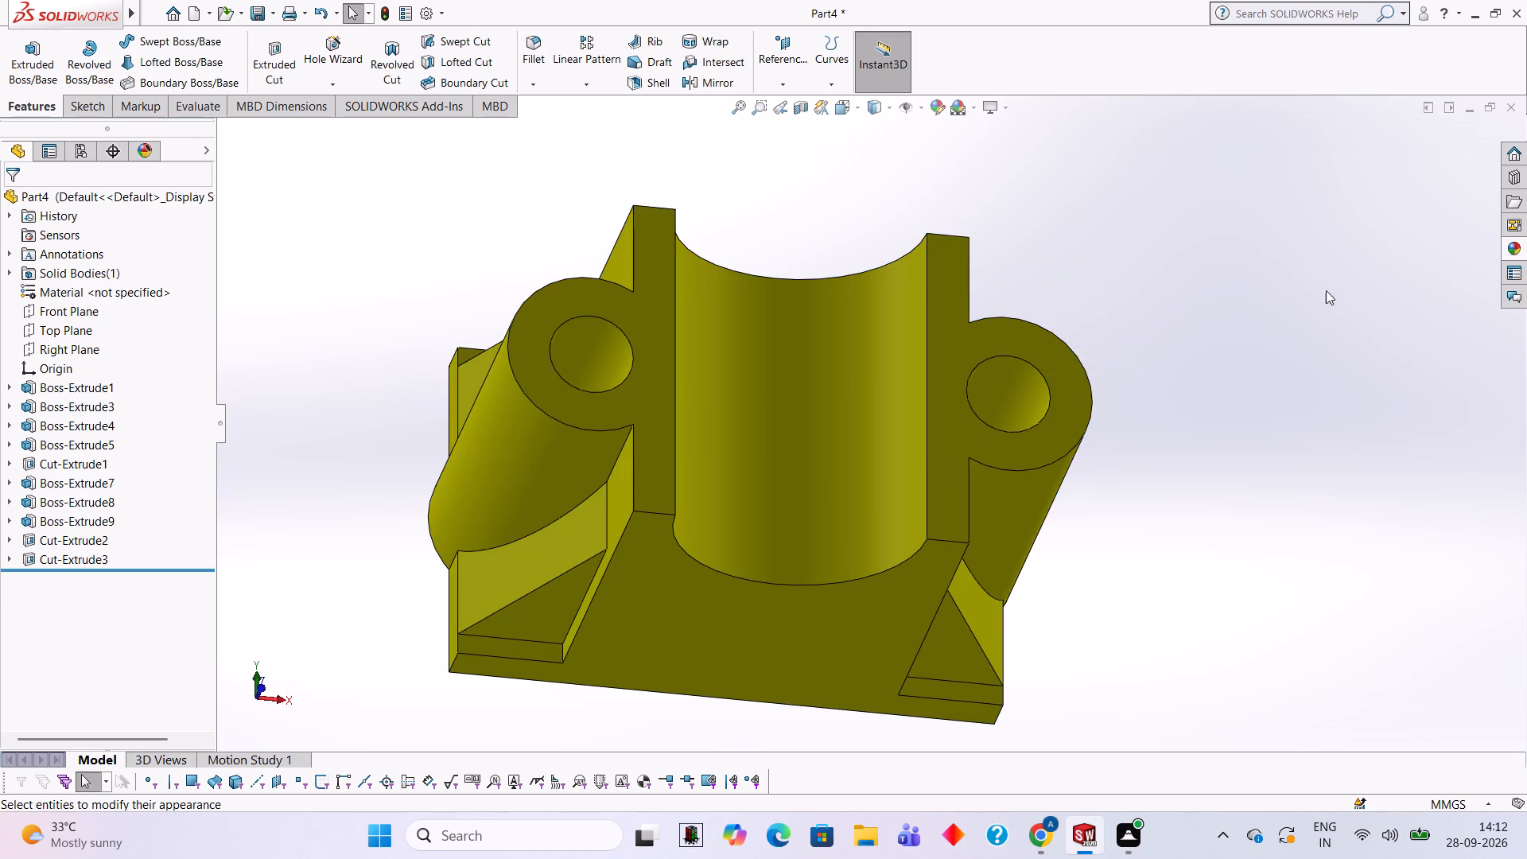
# Apply the Pink solid appearance to the Cut-Extrude1 feature that forms both side-boss holes.
pyautogui.scroll(-3, 978, 371)
pyautogui.moveTo(1152, 488); pyautogui.dragTo(1146, 453, button='middle')
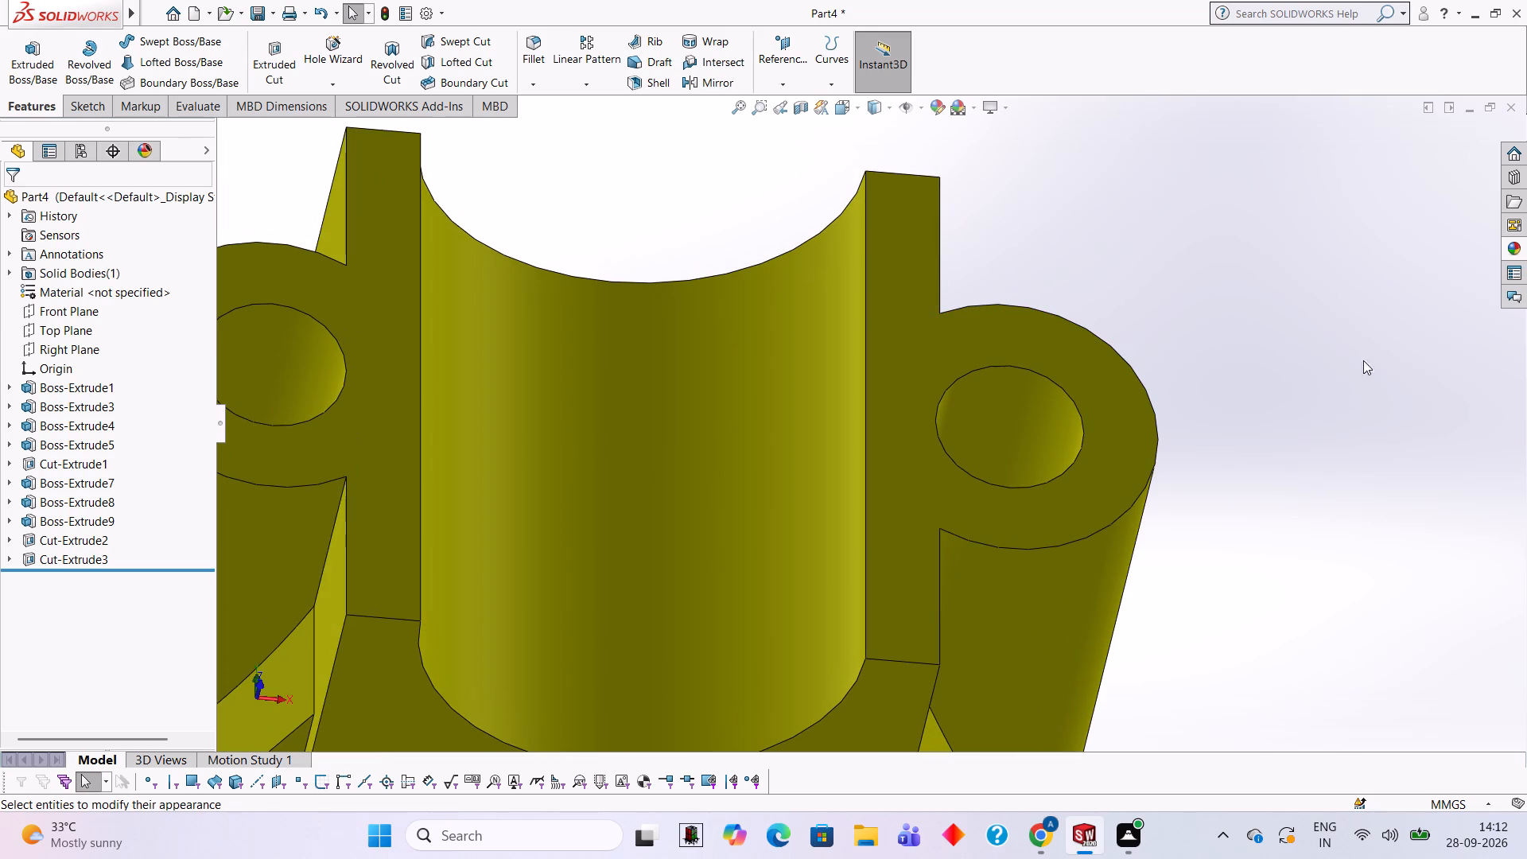
pyautogui.click(1520, 247)
pyautogui.moveTo(1352, 690); pyautogui.dragTo(1078, 561)
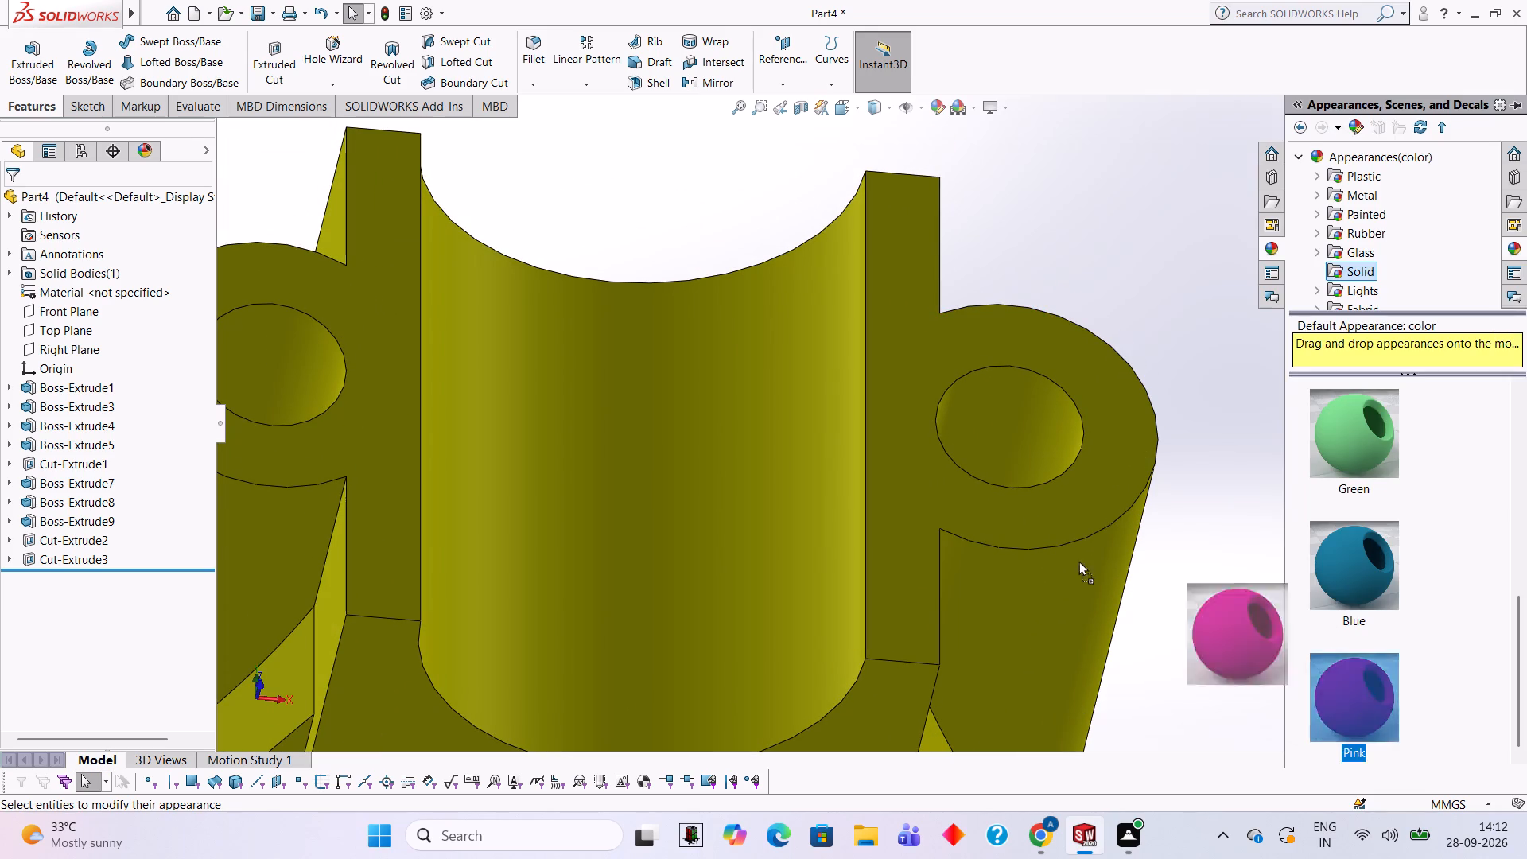
pyautogui.moveTo(1078, 561); pyautogui.dragTo(1008, 410)
pyautogui.click(1008, 410)
# Apply the Pink solid appearance to only the curved face of the block's semicircular recess.
pyautogui.scroll(3, 1012, 407)
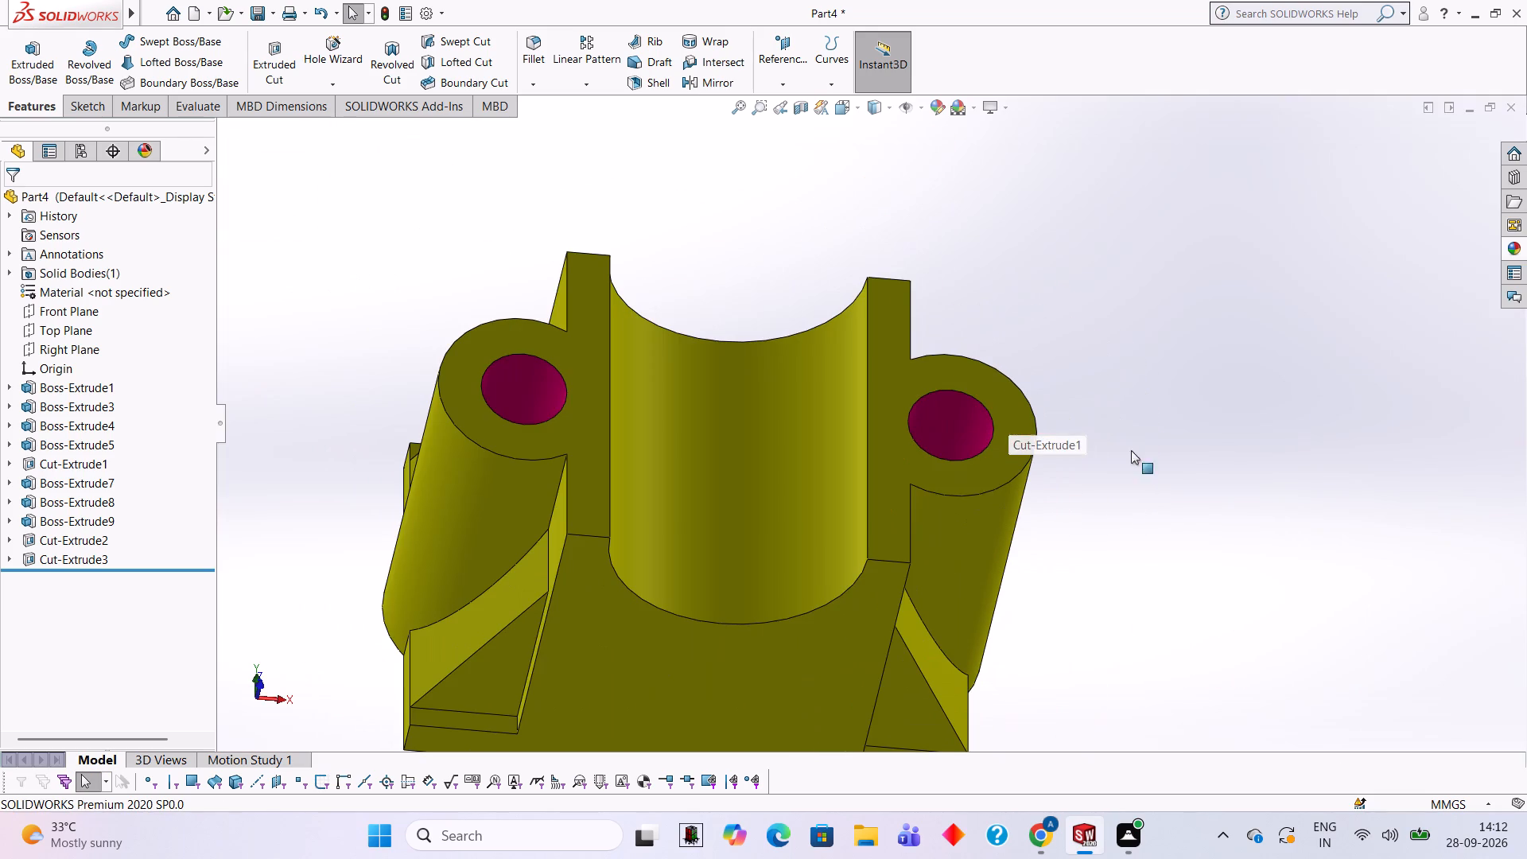
pyautogui.click(1526, 247)
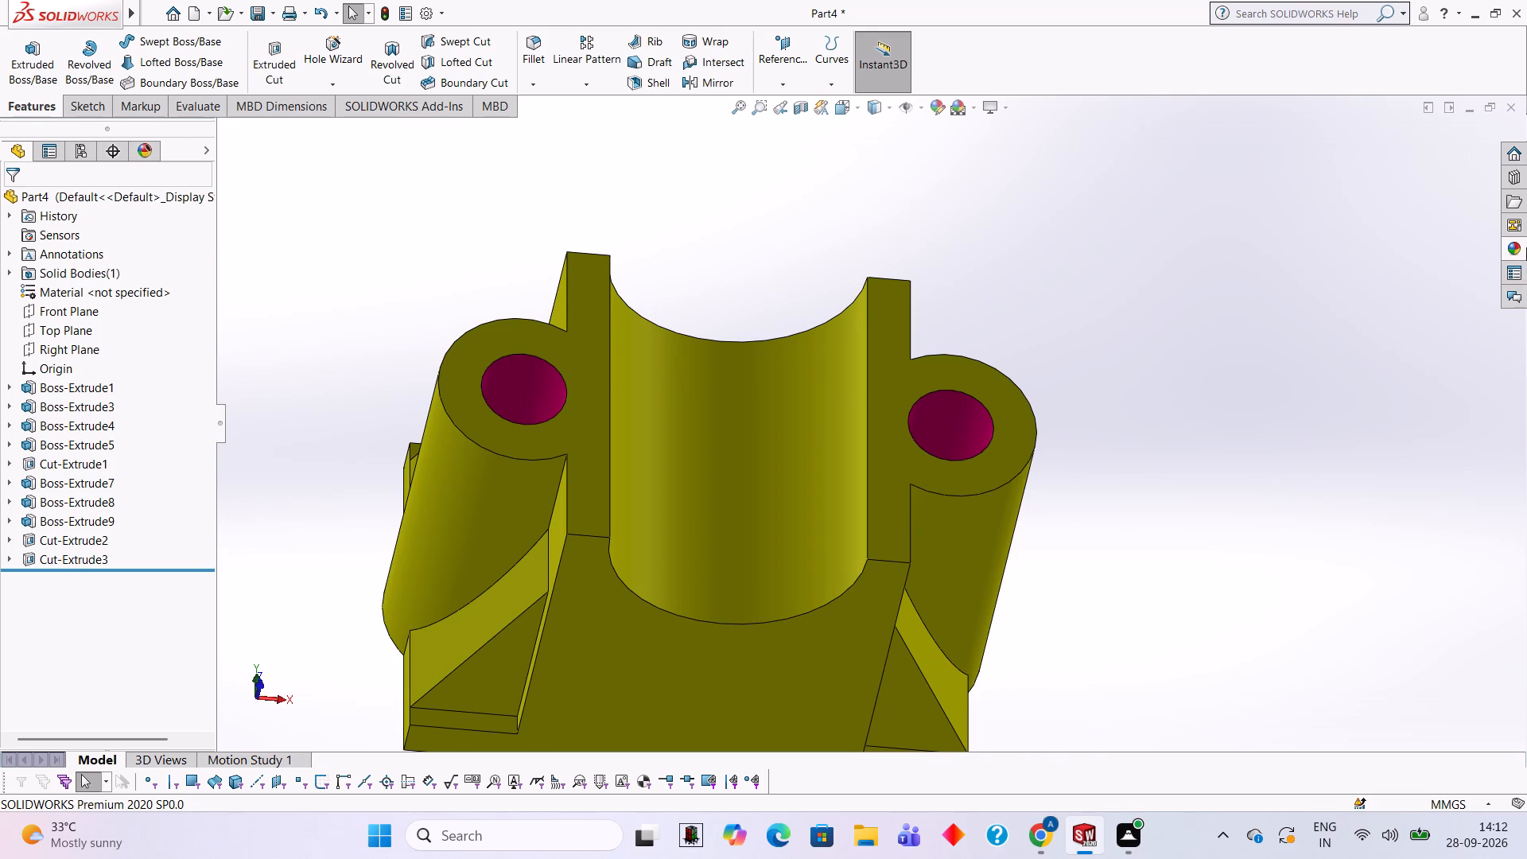
pyautogui.moveTo(1346, 664); pyautogui.dragTo(752, 461)
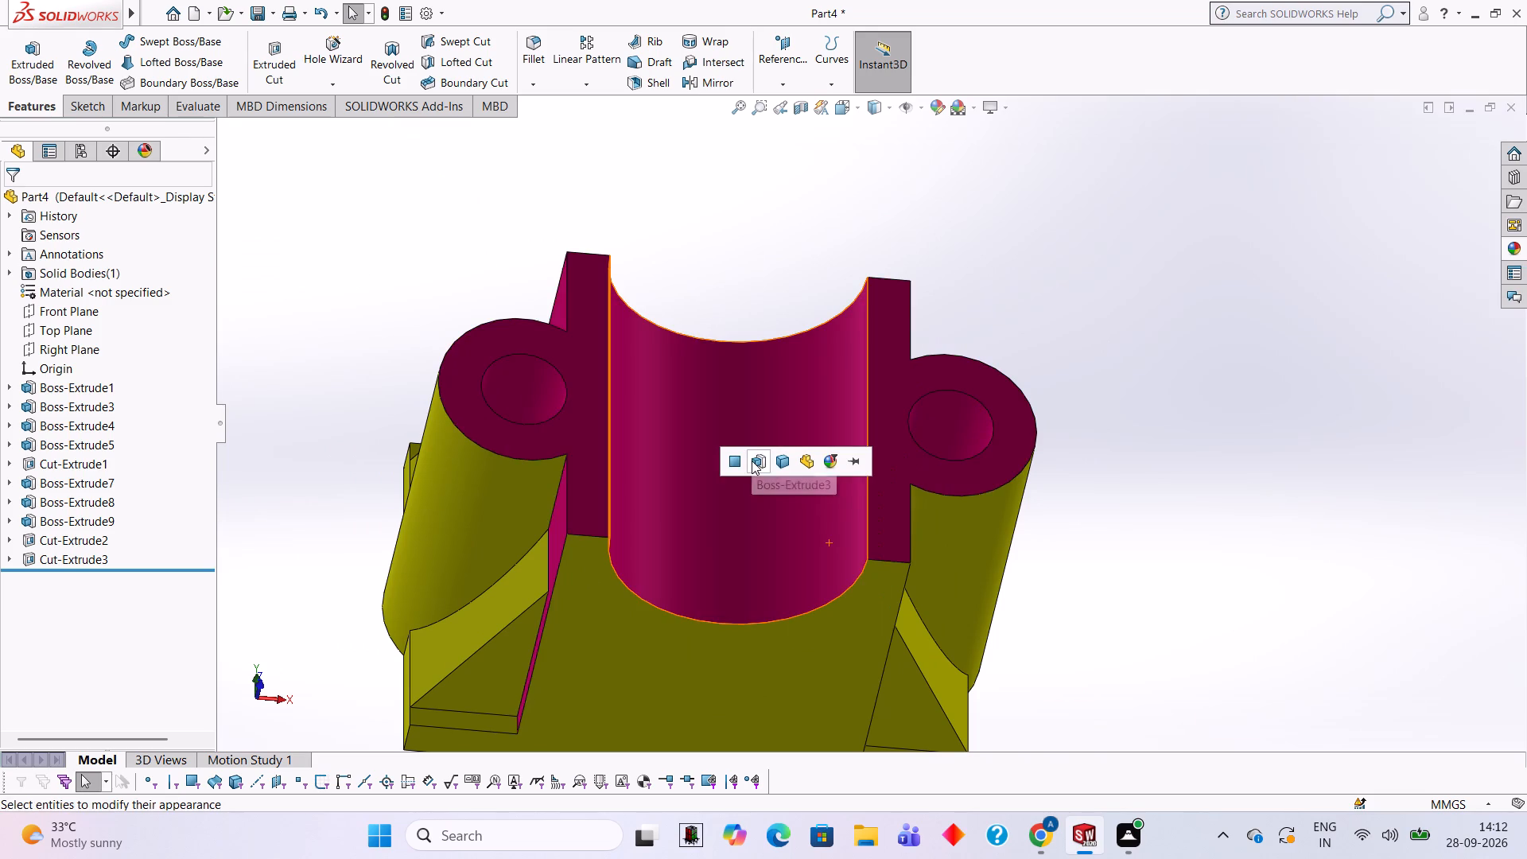
pyautogui.click(739, 463)
# Apply the Blue solid appearance to only the curved outer face of the side boss on the +X side.
pyautogui.scroll(3, 1307, 459)
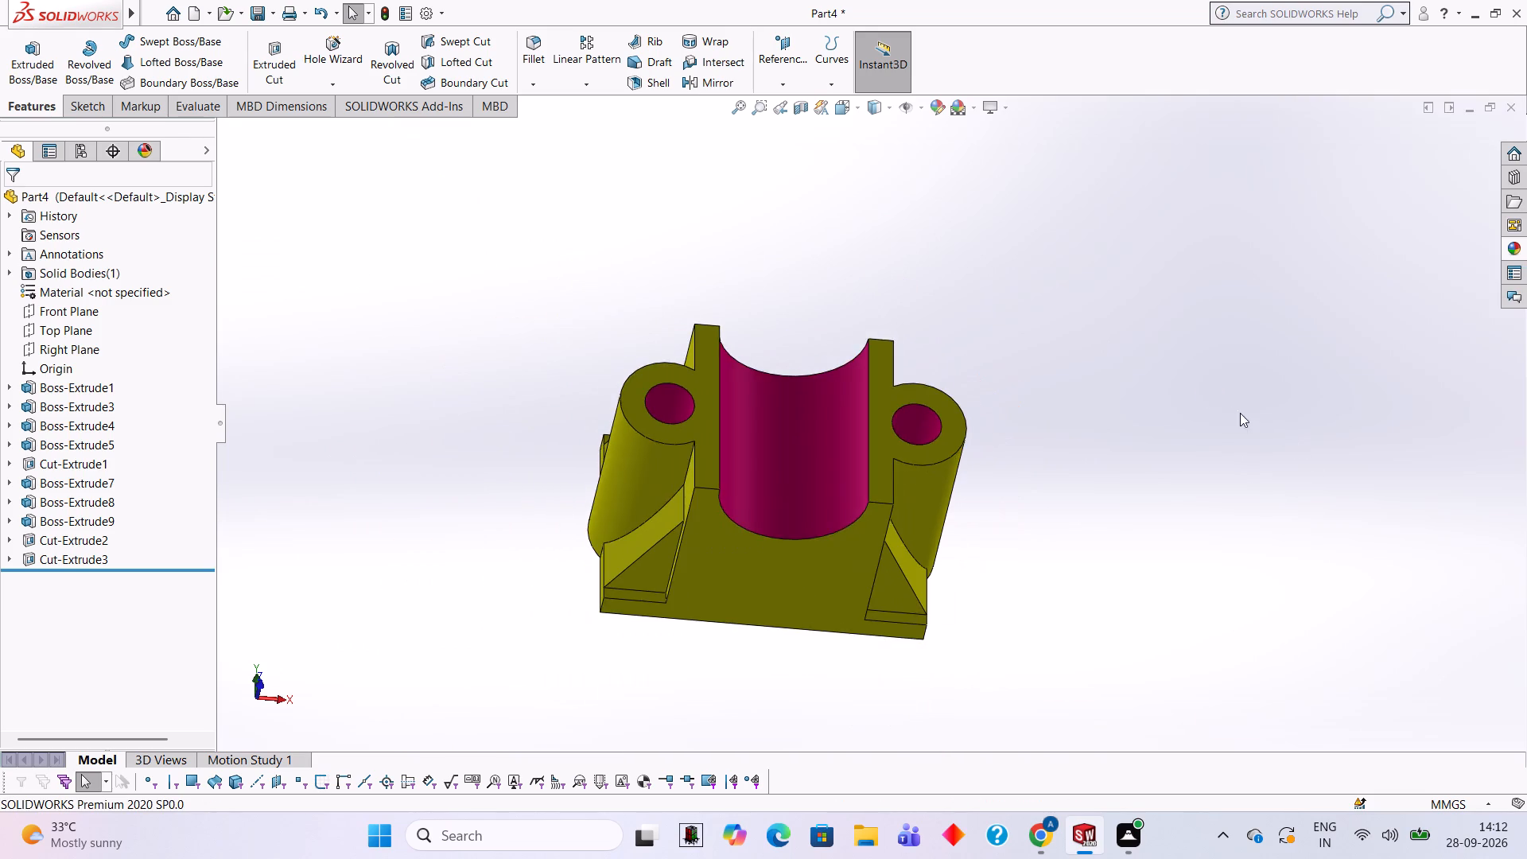
pyautogui.moveTo(1235, 410); pyautogui.dragTo(1174, 496, button='middle')
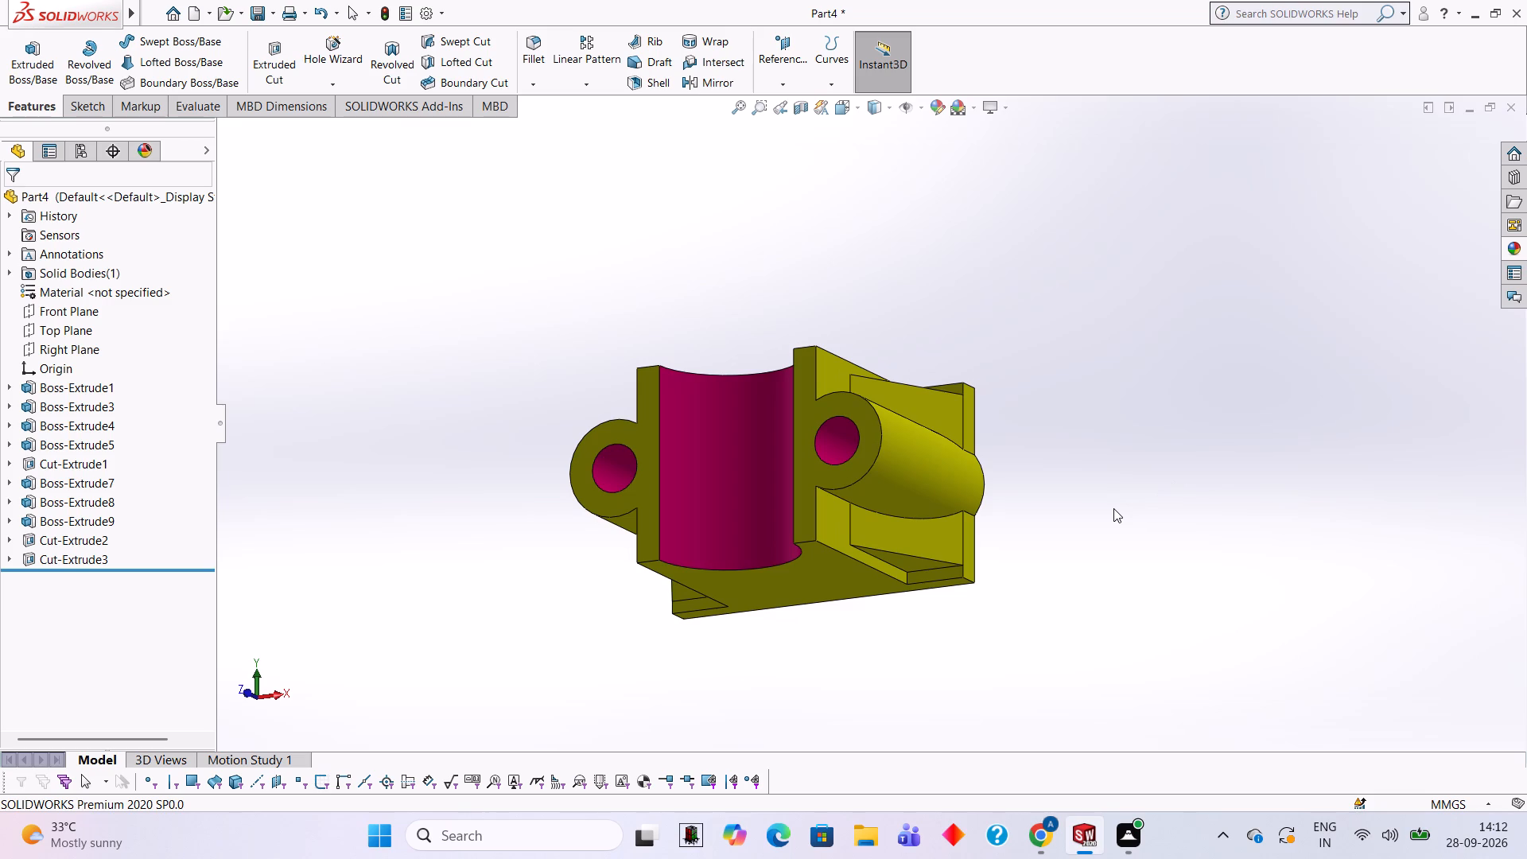
pyautogui.moveTo(802, 498); pyautogui.dragTo(812, 407, button='middle')
pyautogui.scroll(-3, 887, 467)
pyautogui.click(1525, 250)
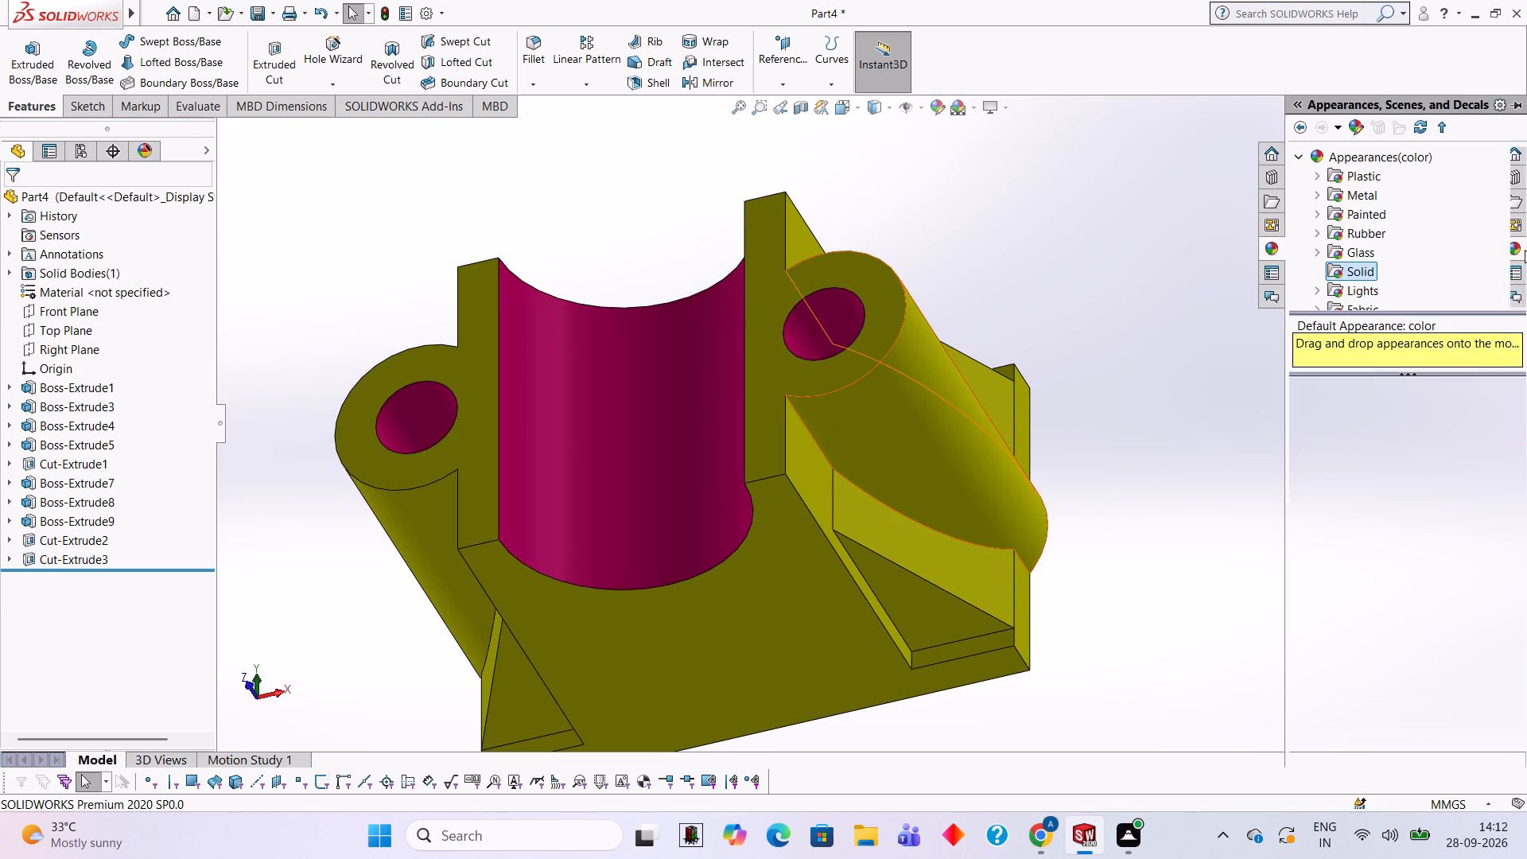
pyautogui.moveTo(1337, 582); pyautogui.dragTo(942, 448)
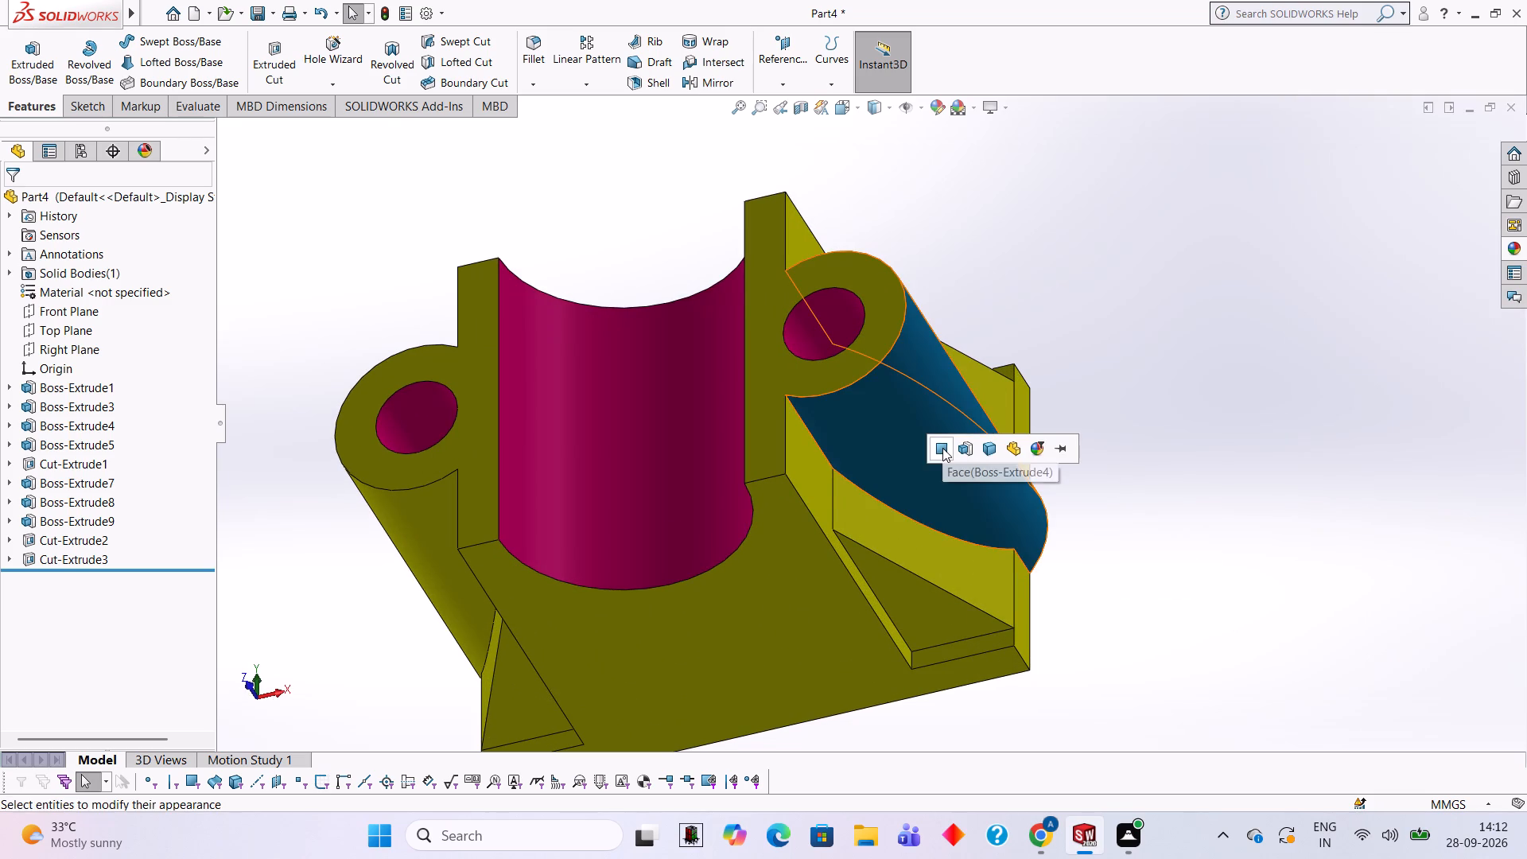
pyautogui.click(942, 448)
# Apply the Blue solid appearance to the curved outer face of the opposite side boss.
pyautogui.moveTo(1070, 258); pyautogui.dragTo(1248, 455, button='middle')
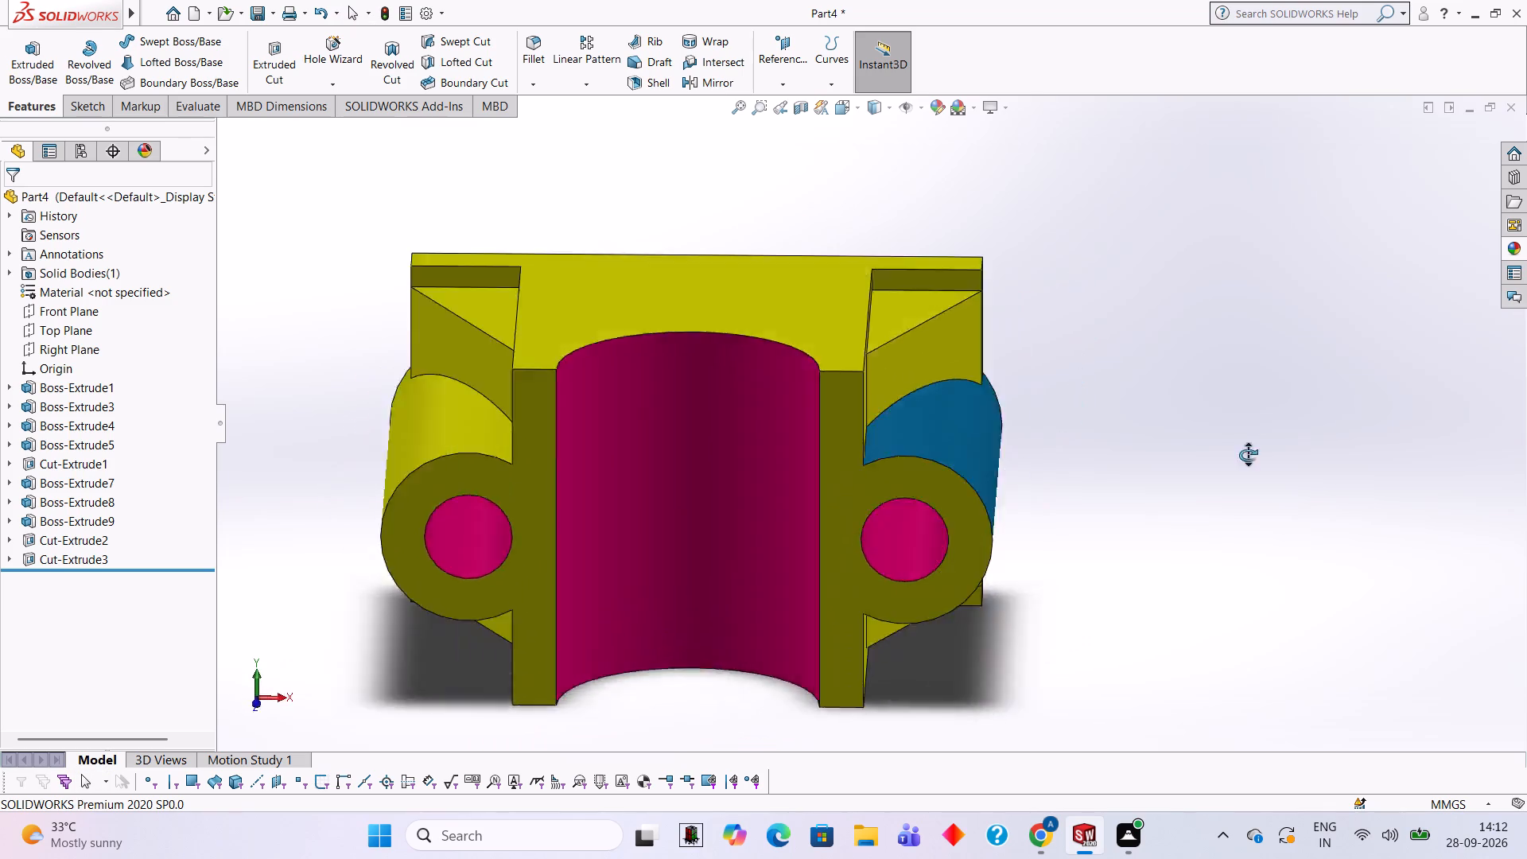
pyautogui.moveTo(1248, 455); pyautogui.dragTo(1393, 519, button='middle')
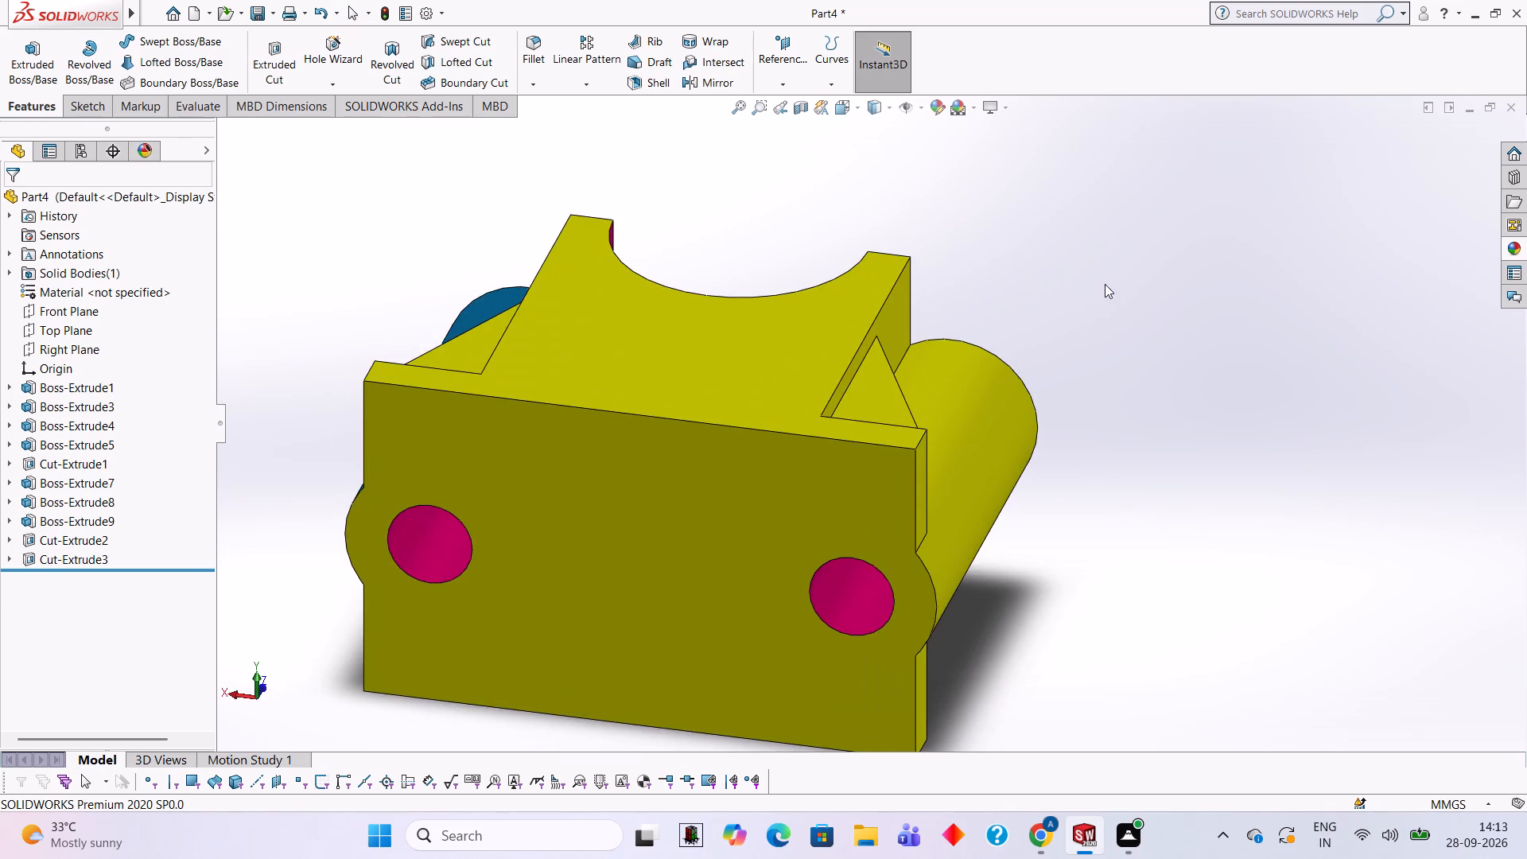
pyautogui.moveTo(1105, 293); pyautogui.dragTo(1090, 431, button='middle')
pyautogui.click(1516, 244)
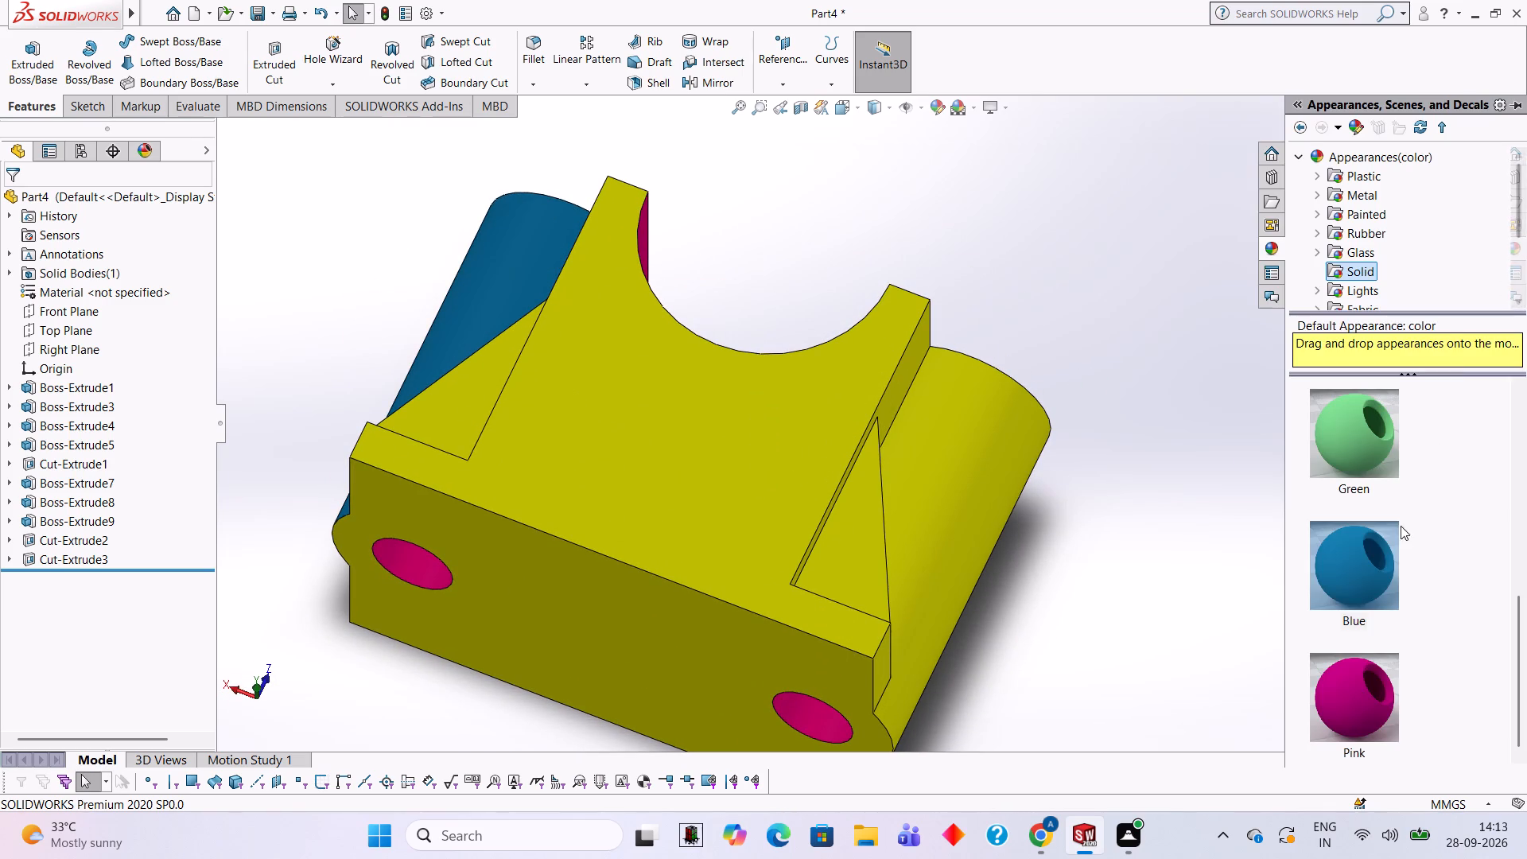
pyautogui.moveTo(1374, 547); pyautogui.dragTo(976, 461)
pyautogui.click(976, 461)
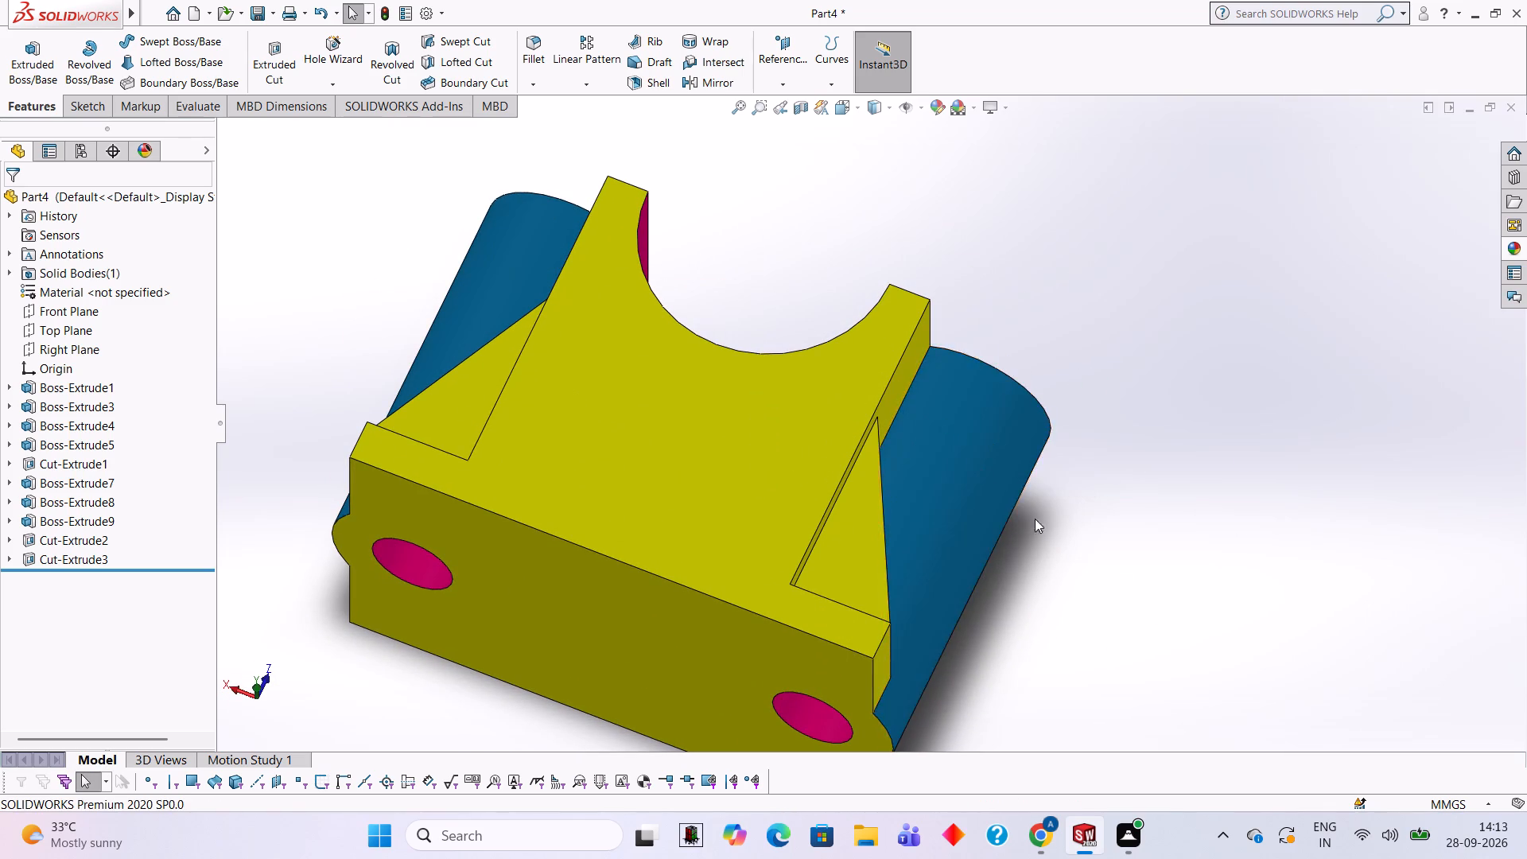
# Examine the coloured part from below, behind and the front to check its faces.
pyautogui.moveTo(1041, 529); pyautogui.dragTo(1033, 290, button='middle')
pyautogui.moveTo(1059, 542); pyautogui.dragTo(1118, 265, button='middle')
pyautogui.scroll(1, 1059, 542)
pyautogui.moveTo(1168, 667); pyautogui.dragTo(1099, 355, button='middle')
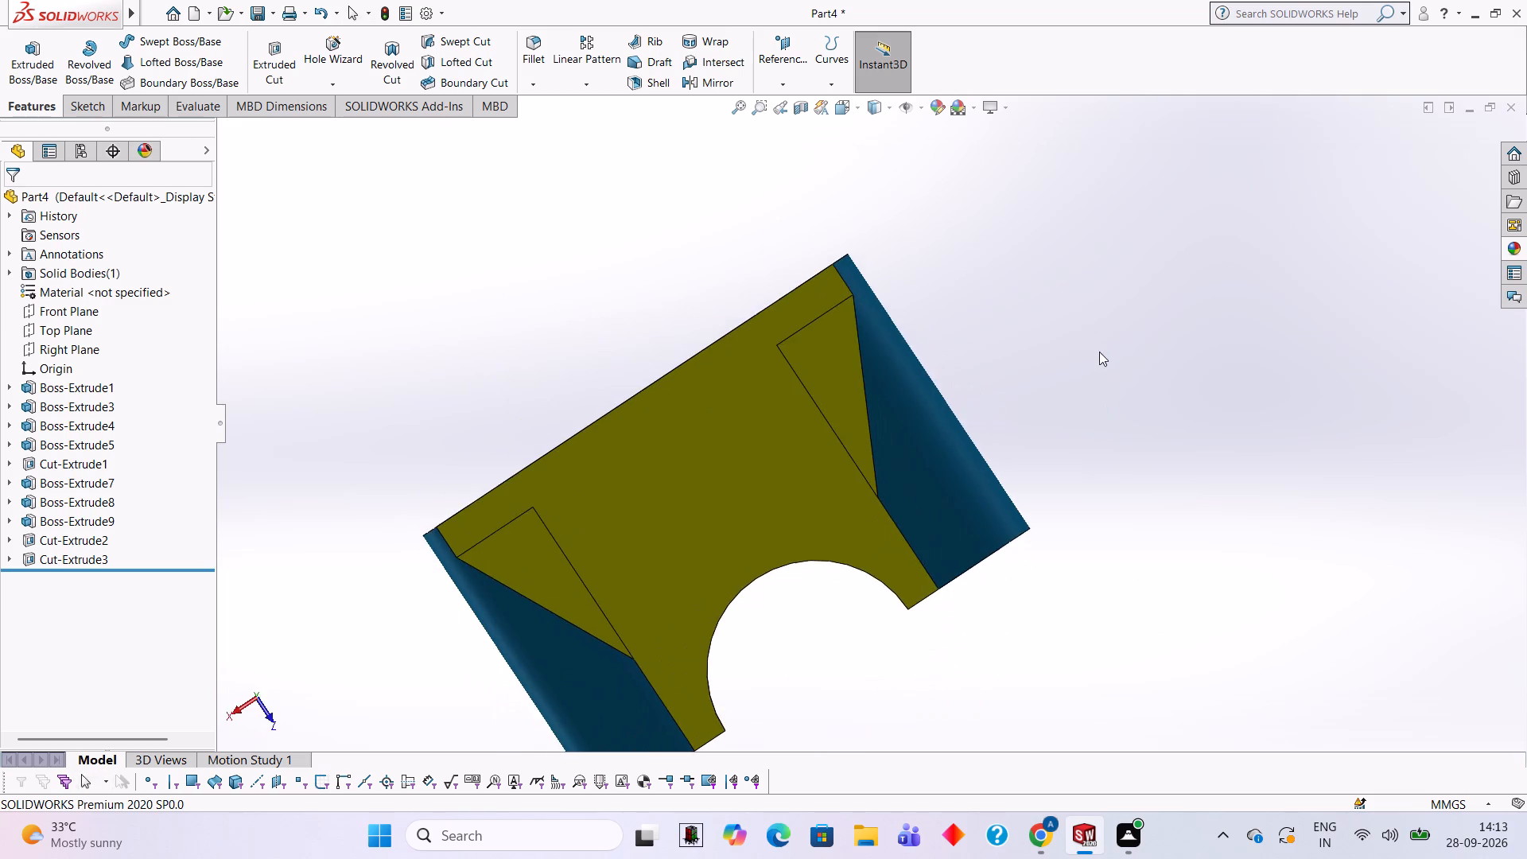
pyautogui.moveTo(1097, 568); pyautogui.dragTo(1148, 321, button='middle')
pyautogui.moveTo(1147, 321); pyautogui.dragTo(1136, 621, button='middle')
pyautogui.moveTo(997, 274); pyautogui.dragTo(988, 592, button='middle')
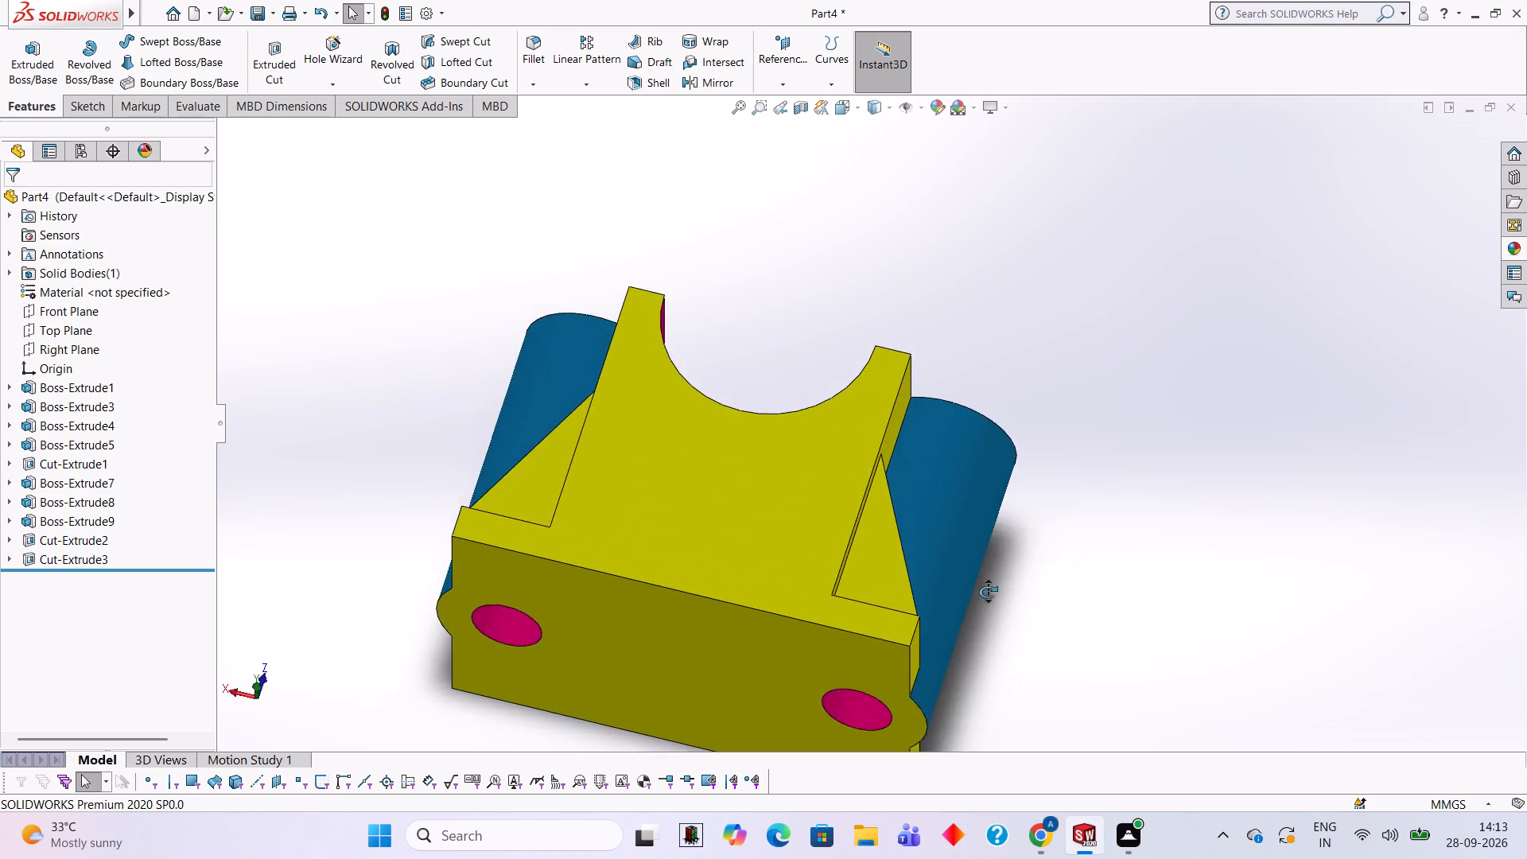
pyautogui.moveTo(988, 592); pyautogui.dragTo(986, 603, button='middle')
pyautogui.moveTo(863, 327); pyautogui.dragTo(1158, 373, button='middle')
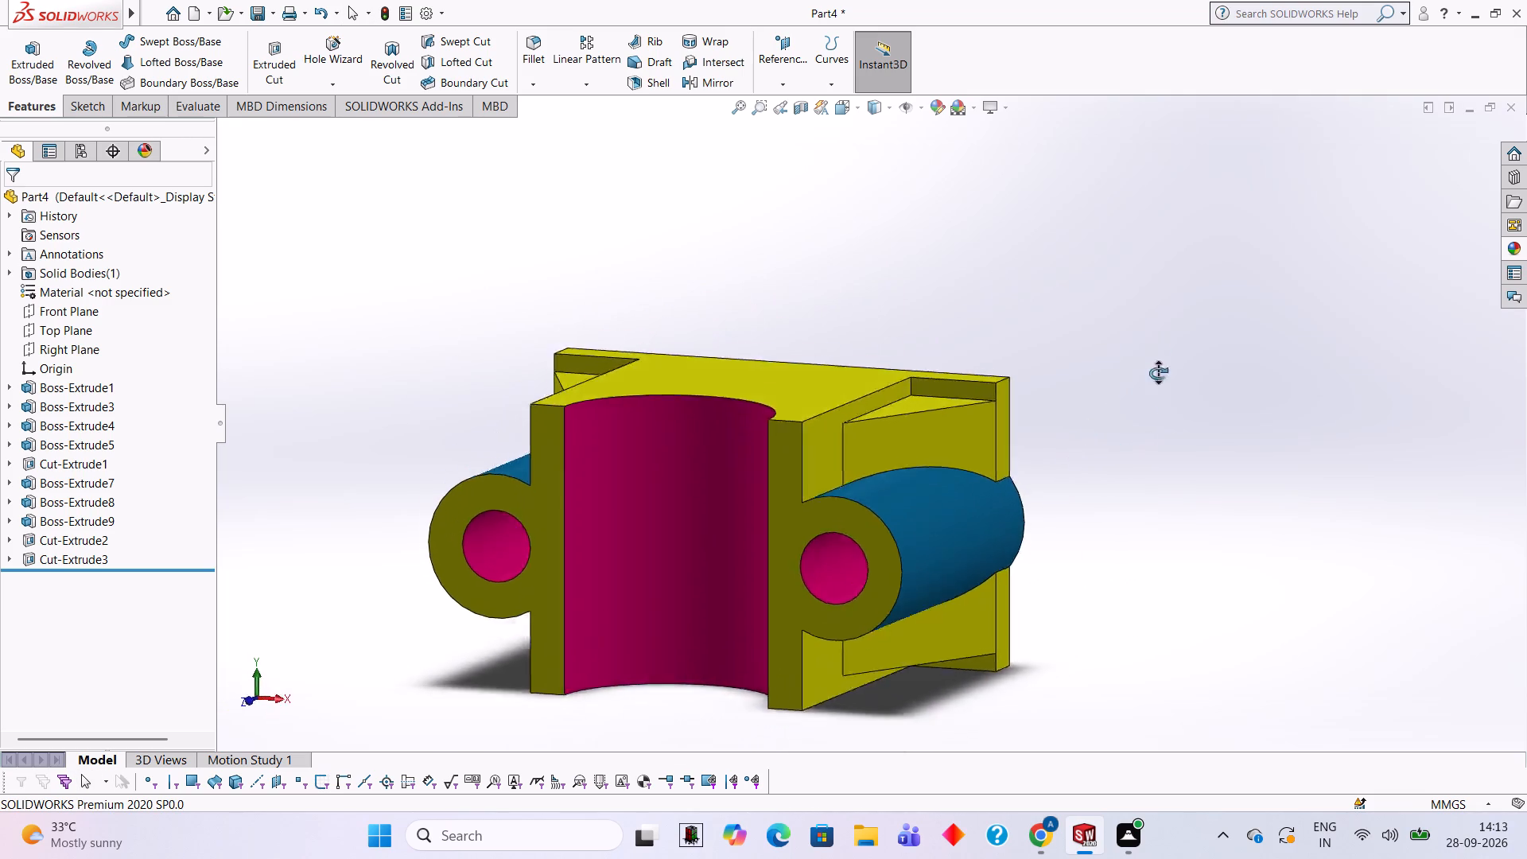
pyautogui.moveTo(1158, 373); pyautogui.dragTo(1152, 286, button='middle')
pyautogui.moveTo(962, 451); pyautogui.dragTo(1035, 491, button='middle')
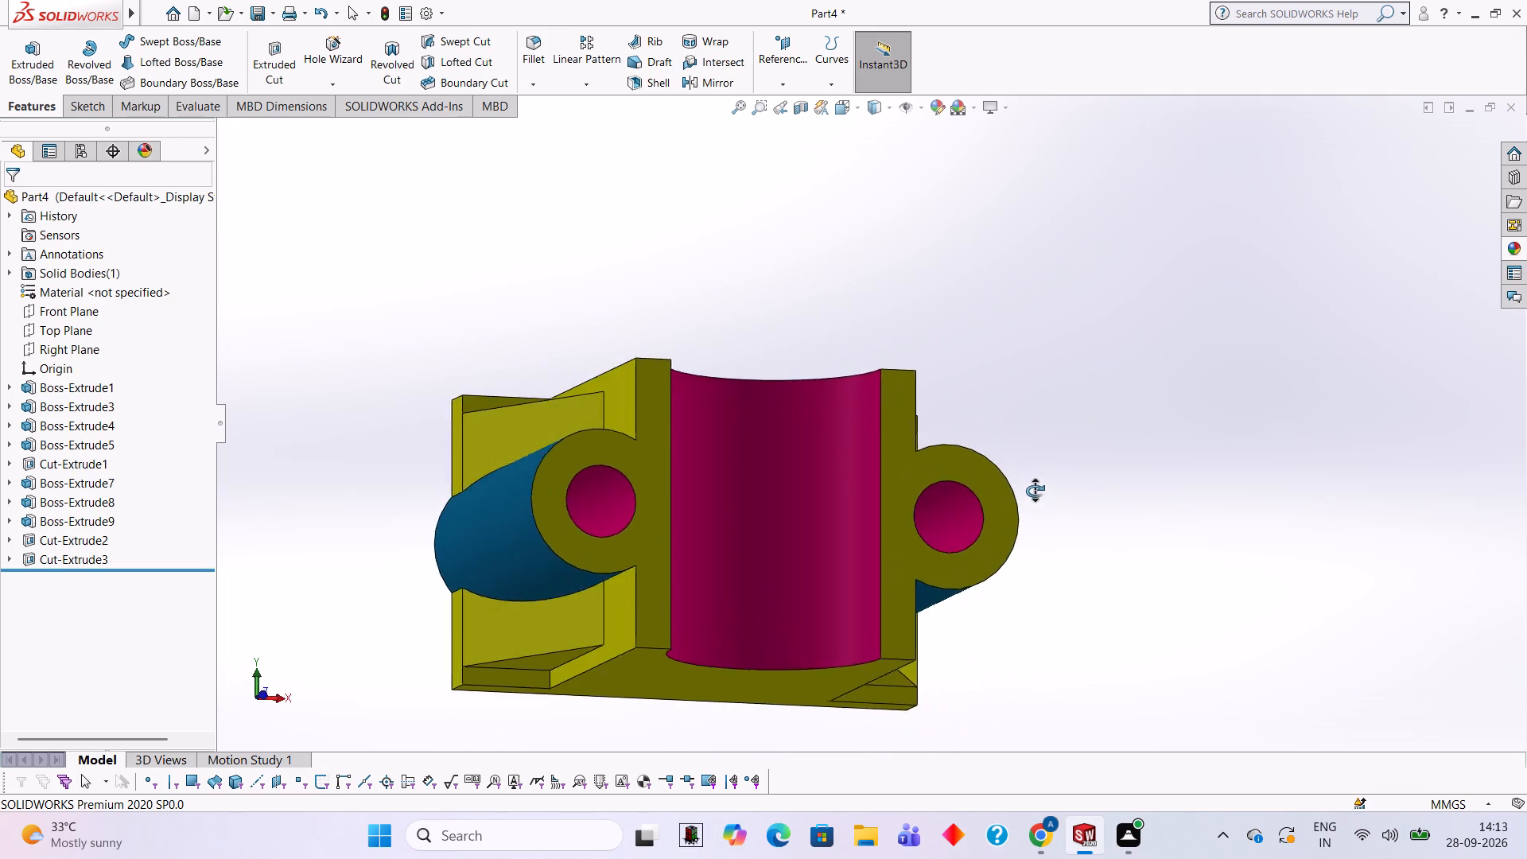
pyautogui.moveTo(1035, 491); pyautogui.dragTo(1004, 339, button='middle')
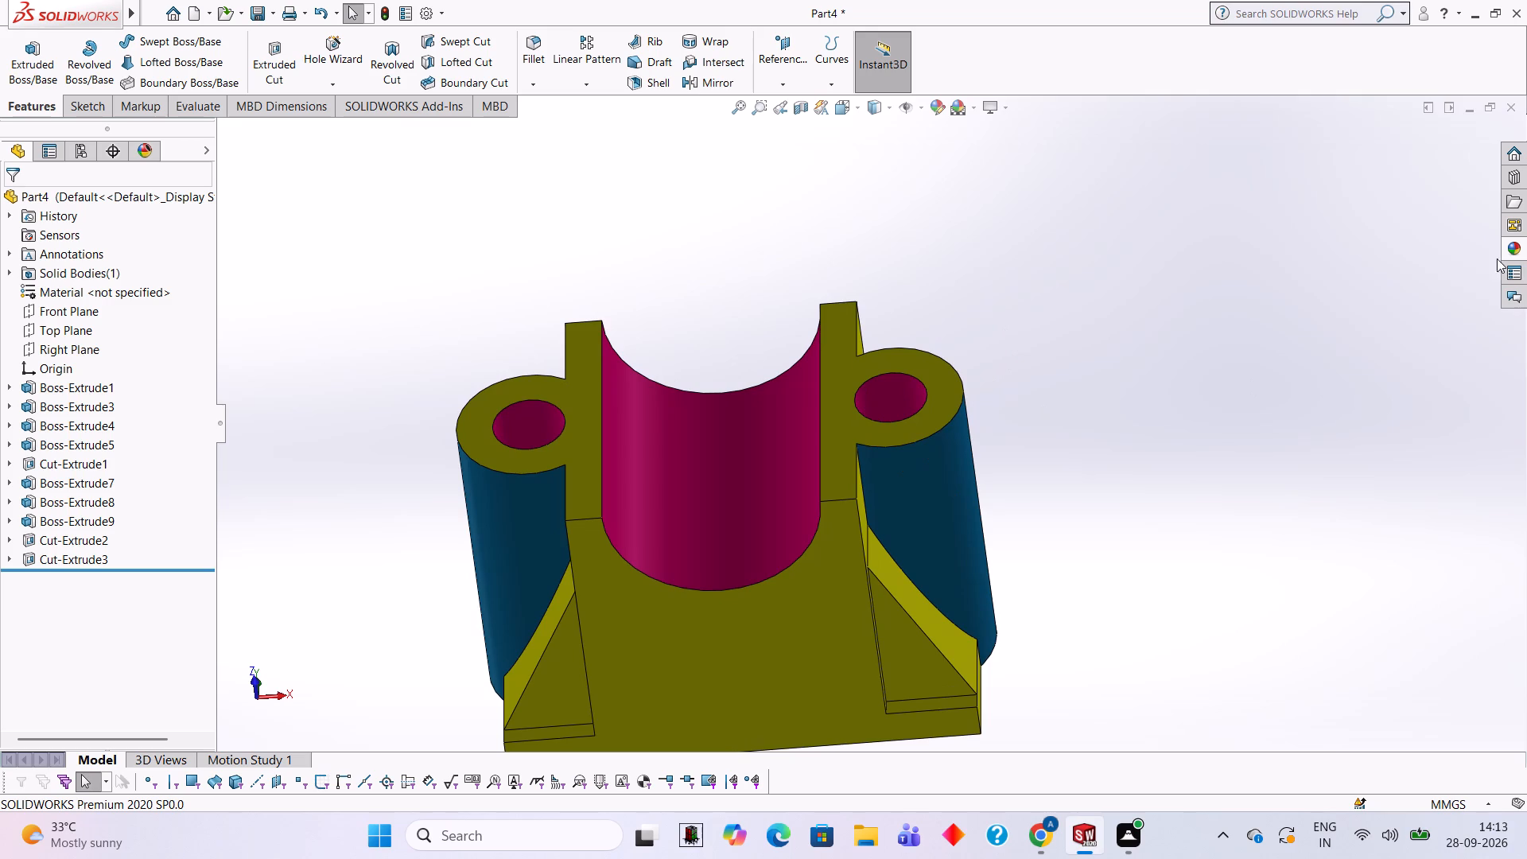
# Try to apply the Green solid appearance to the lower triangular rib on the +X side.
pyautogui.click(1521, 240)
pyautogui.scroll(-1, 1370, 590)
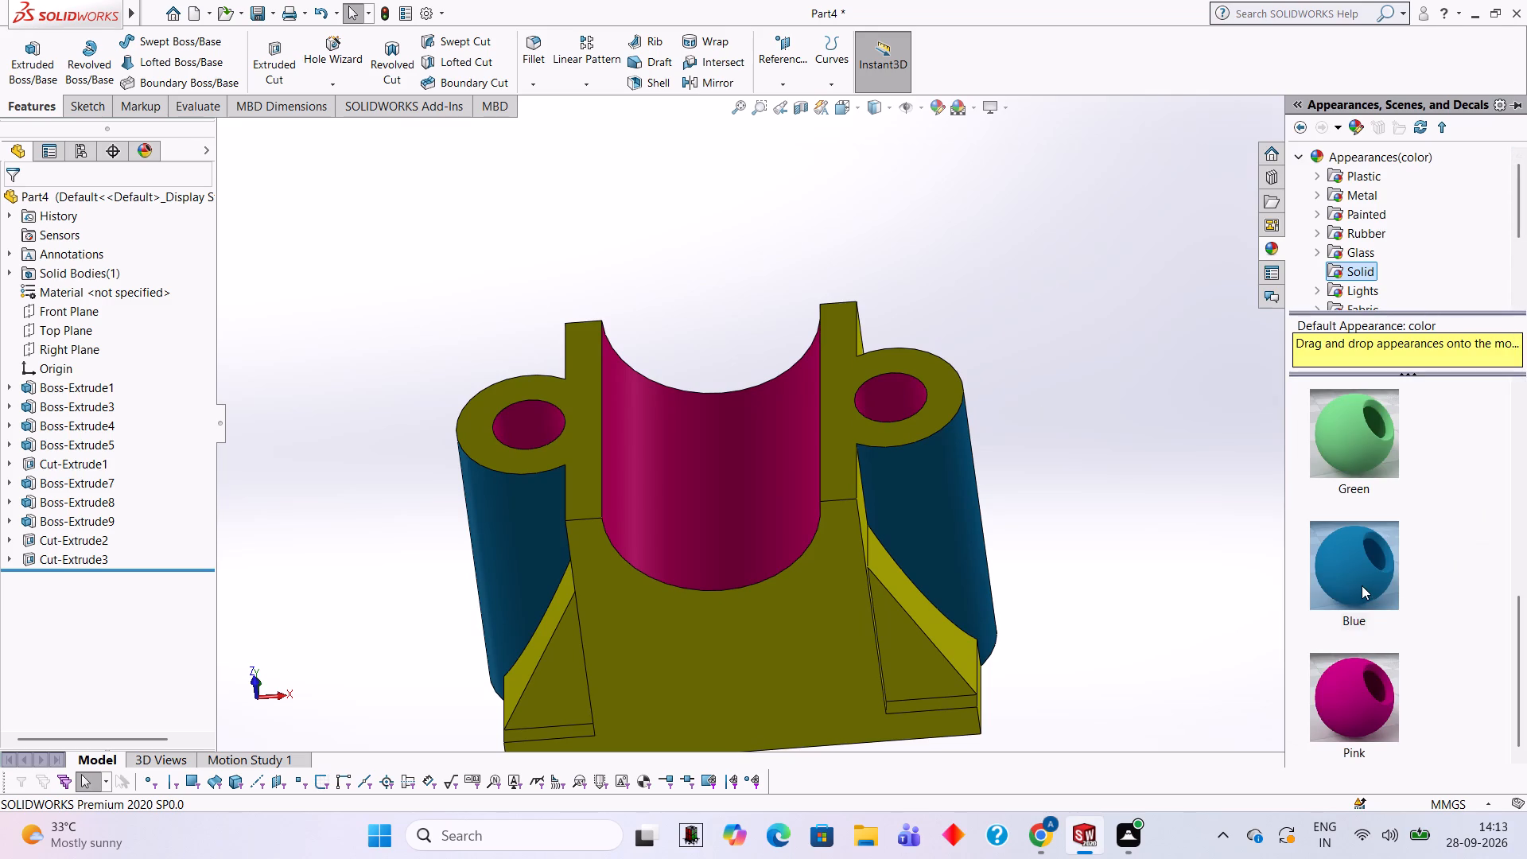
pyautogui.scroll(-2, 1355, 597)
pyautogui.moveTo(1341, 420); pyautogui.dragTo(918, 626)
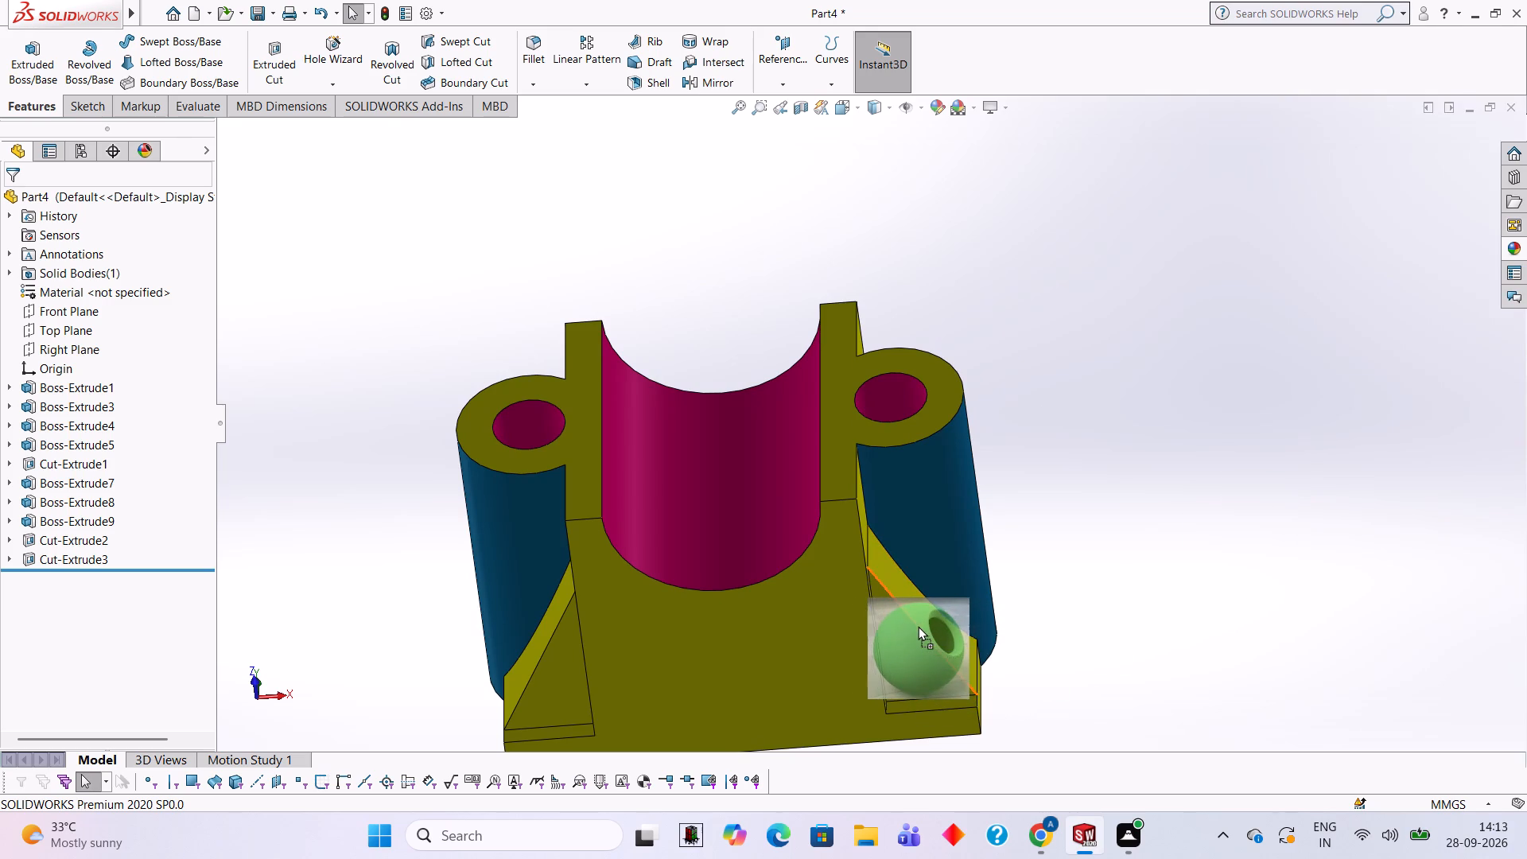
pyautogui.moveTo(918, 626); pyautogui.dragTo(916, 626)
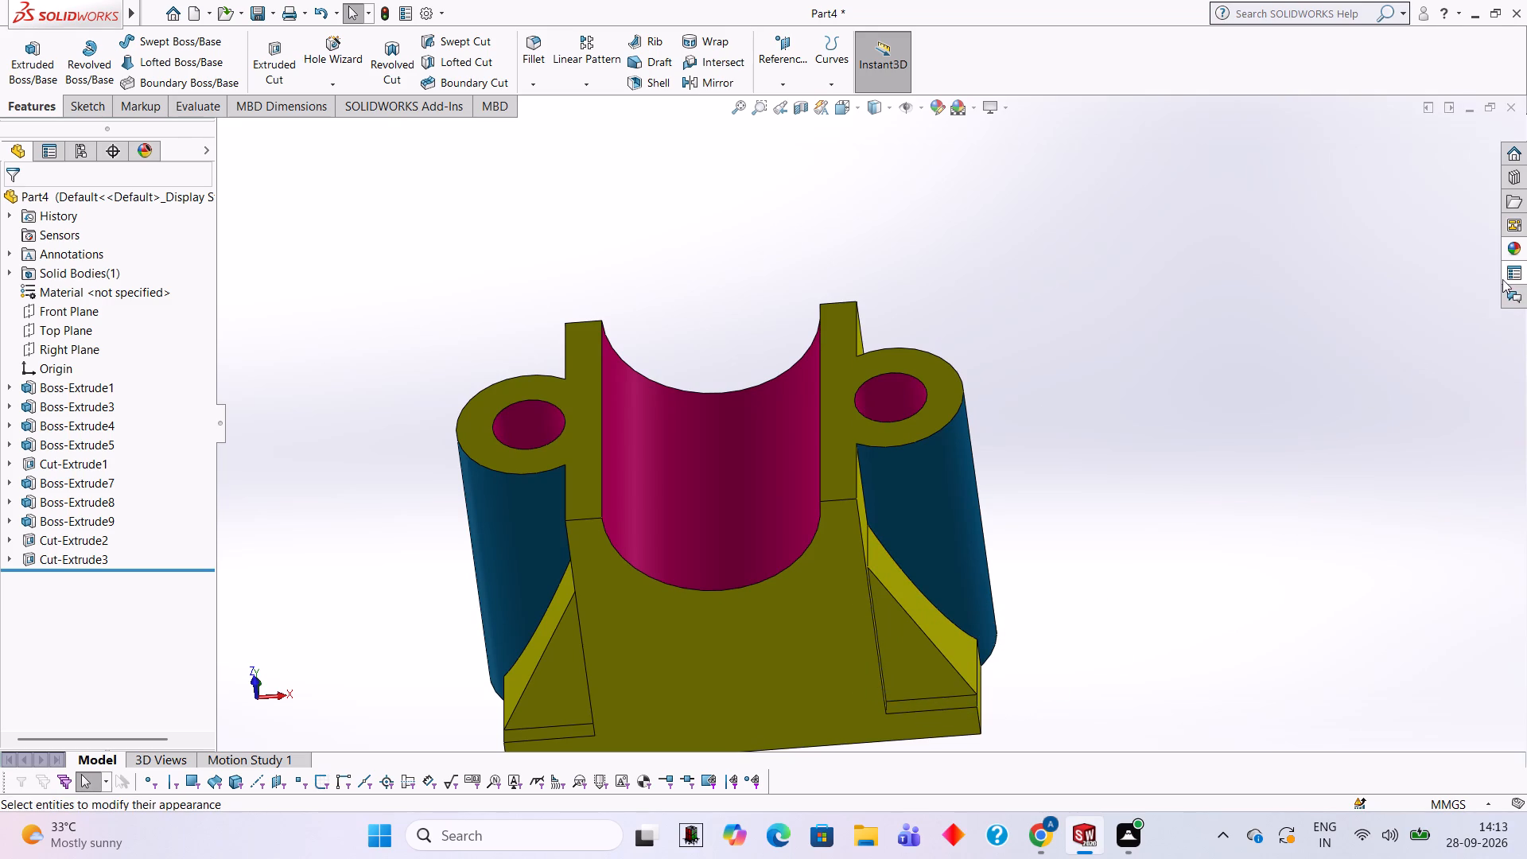
# Apply the Red solid appearance to only the outer side face of the lower rib on the +X side.
pyautogui.click(1512, 251)
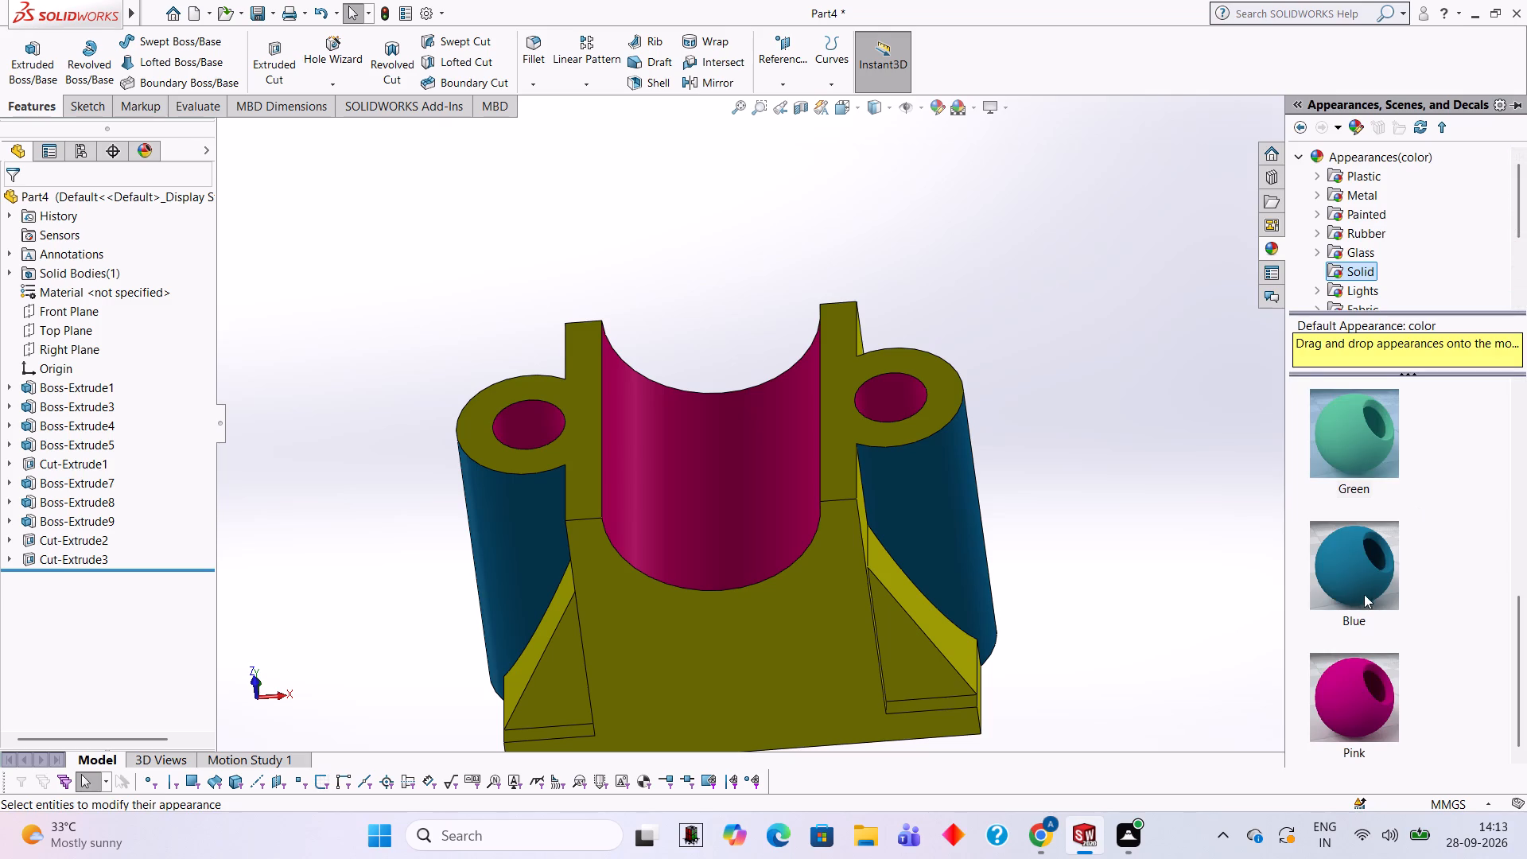
pyautogui.scroll(-3, 1359, 610)
pyautogui.scroll(3, 1359, 610)
pyautogui.scroll(-1, 1358, 581)
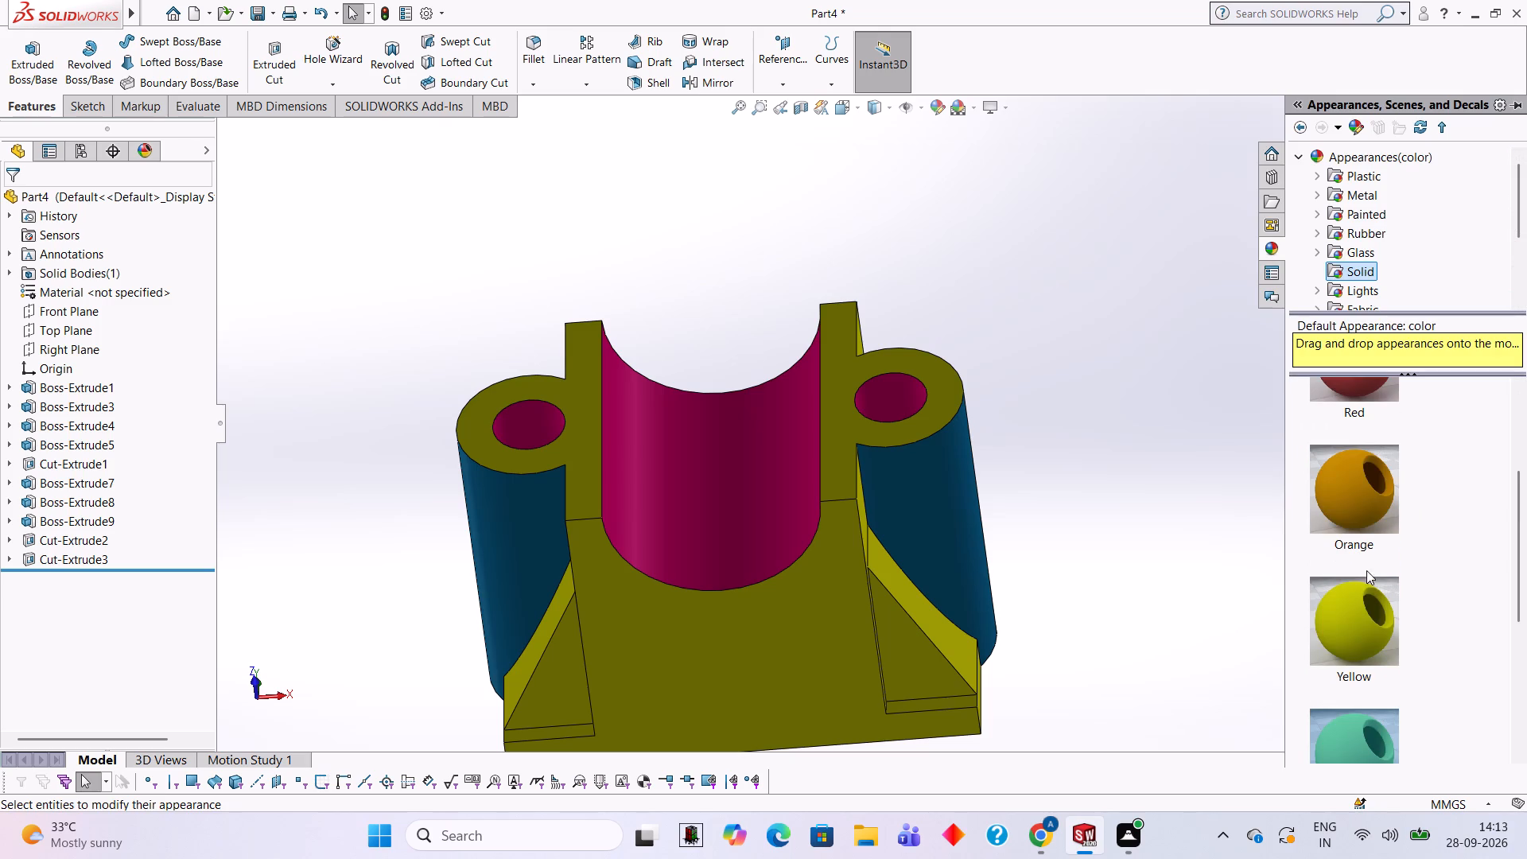
pyautogui.scroll(1, 1362, 496)
pyautogui.moveTo(1362, 546); pyautogui.dragTo(934, 637)
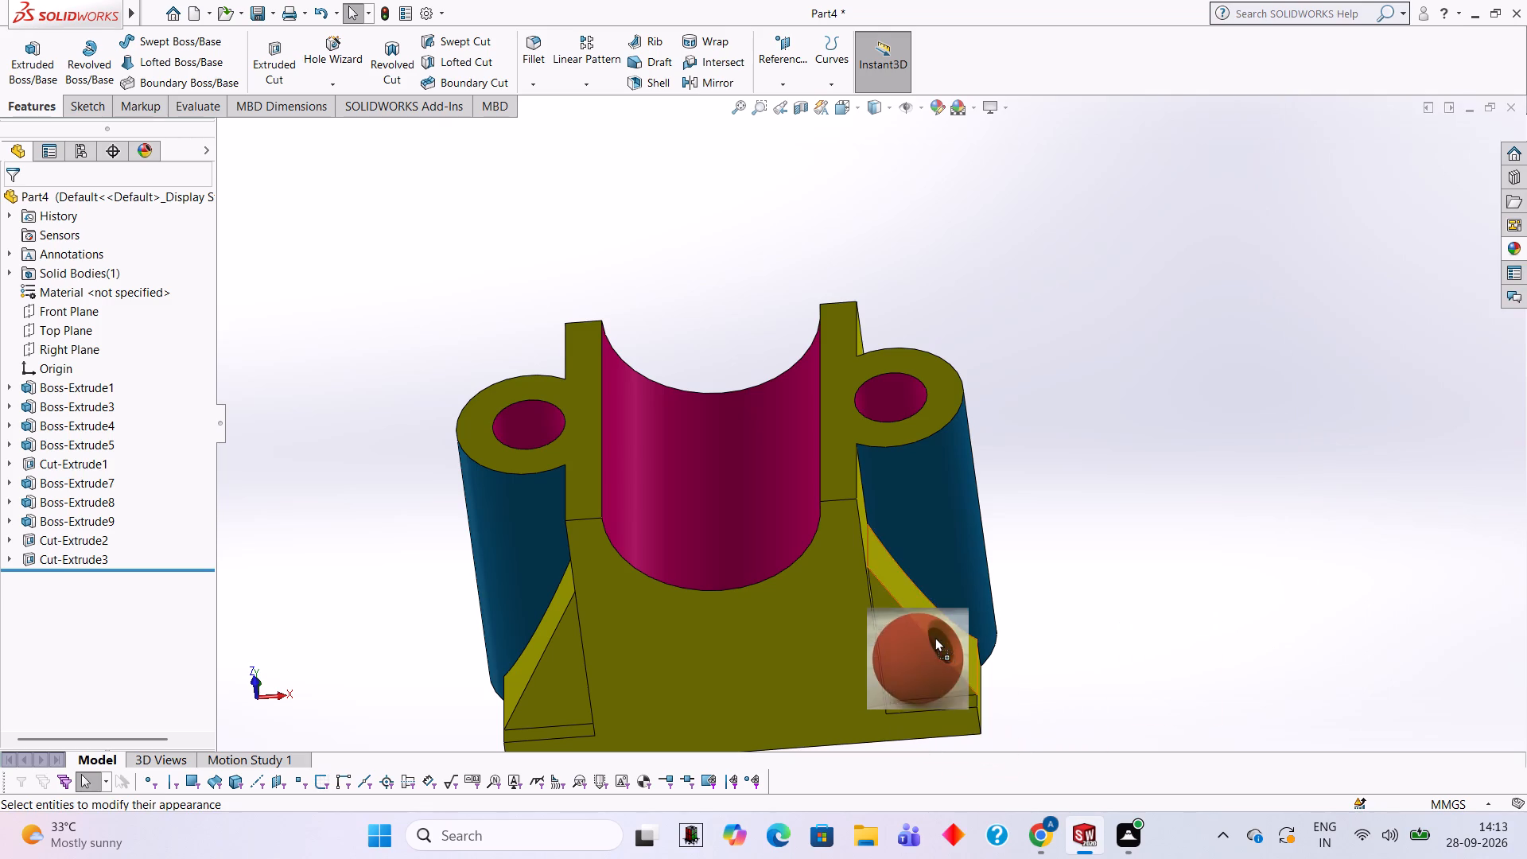
pyautogui.moveTo(934, 637); pyautogui.dragTo(933, 637)
pyautogui.click(933, 637)
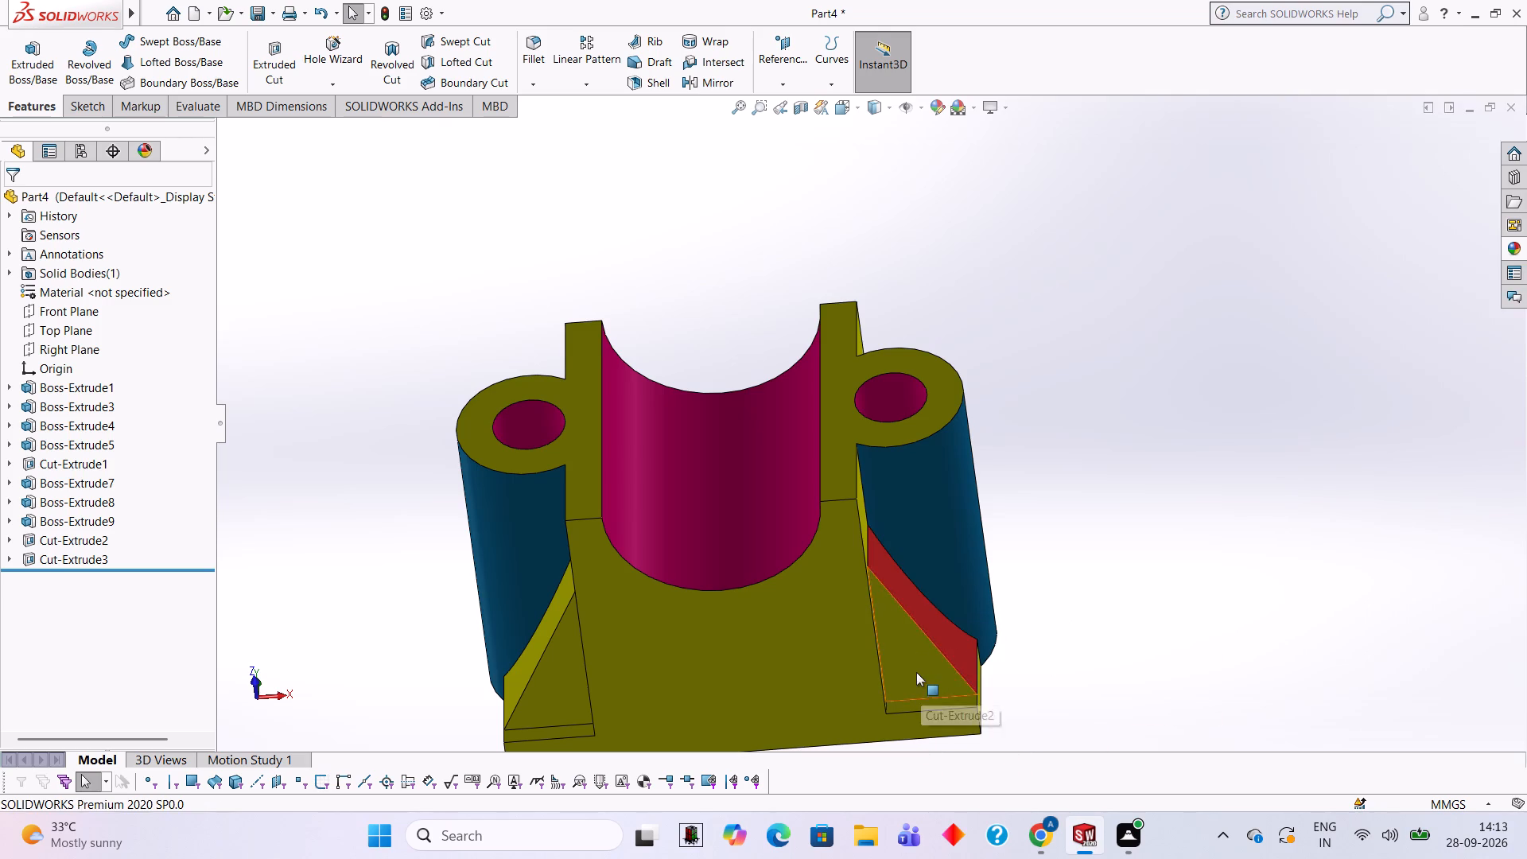
# Apply the Red solid appearance to the recessed triangular face of the lower rib on the +X side.
pyautogui.scroll(-2, 916, 672)
pyautogui.moveTo(945, 660); pyautogui.dragTo(972, 581, button='middle')
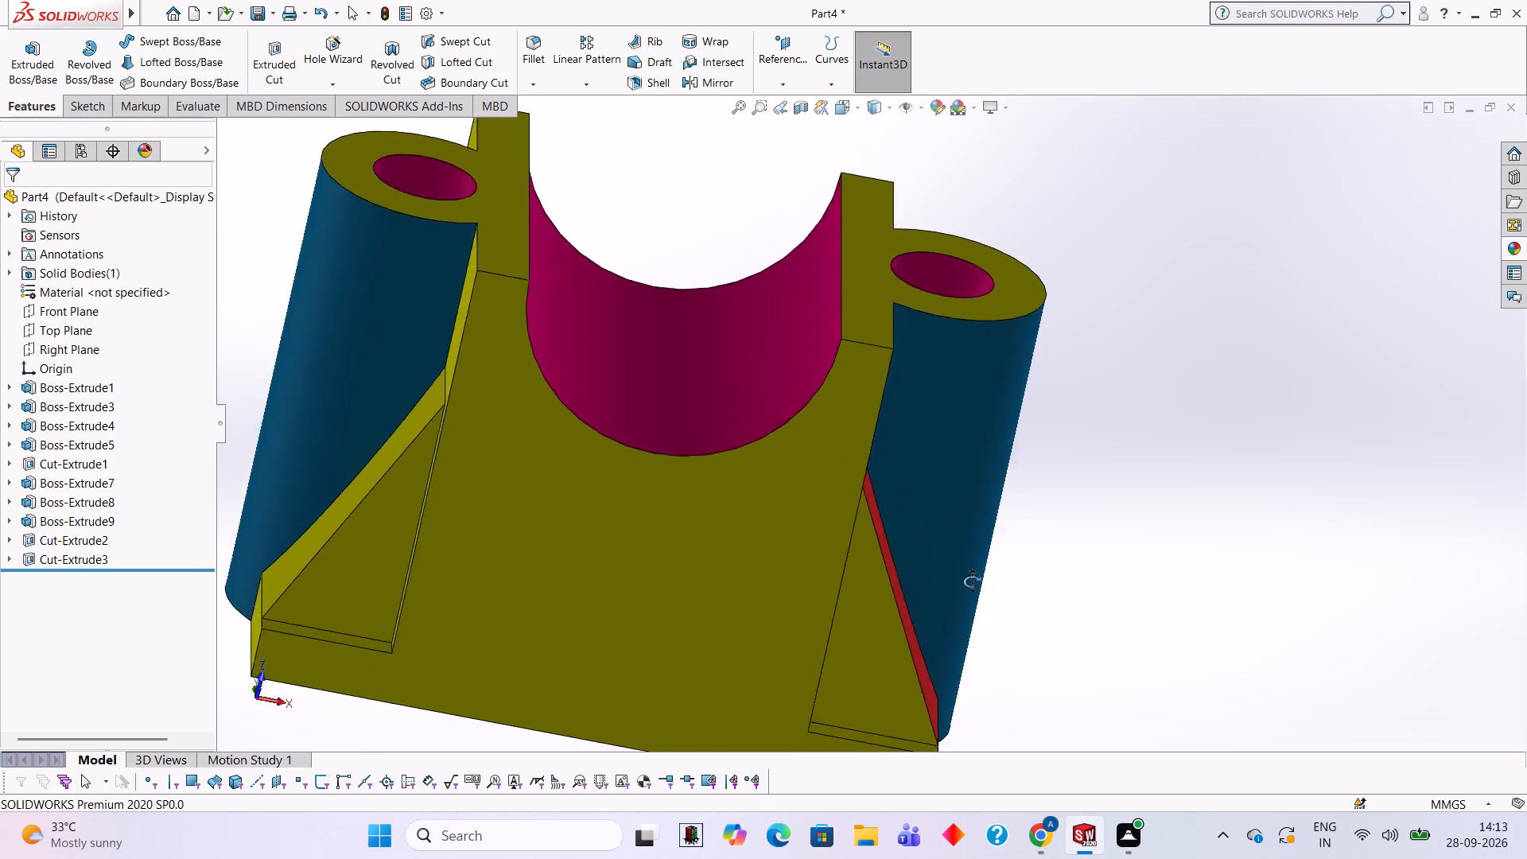
pyautogui.moveTo(972, 581); pyautogui.dragTo(918, 572, button='middle')
pyautogui.scroll(-2, 918, 572)
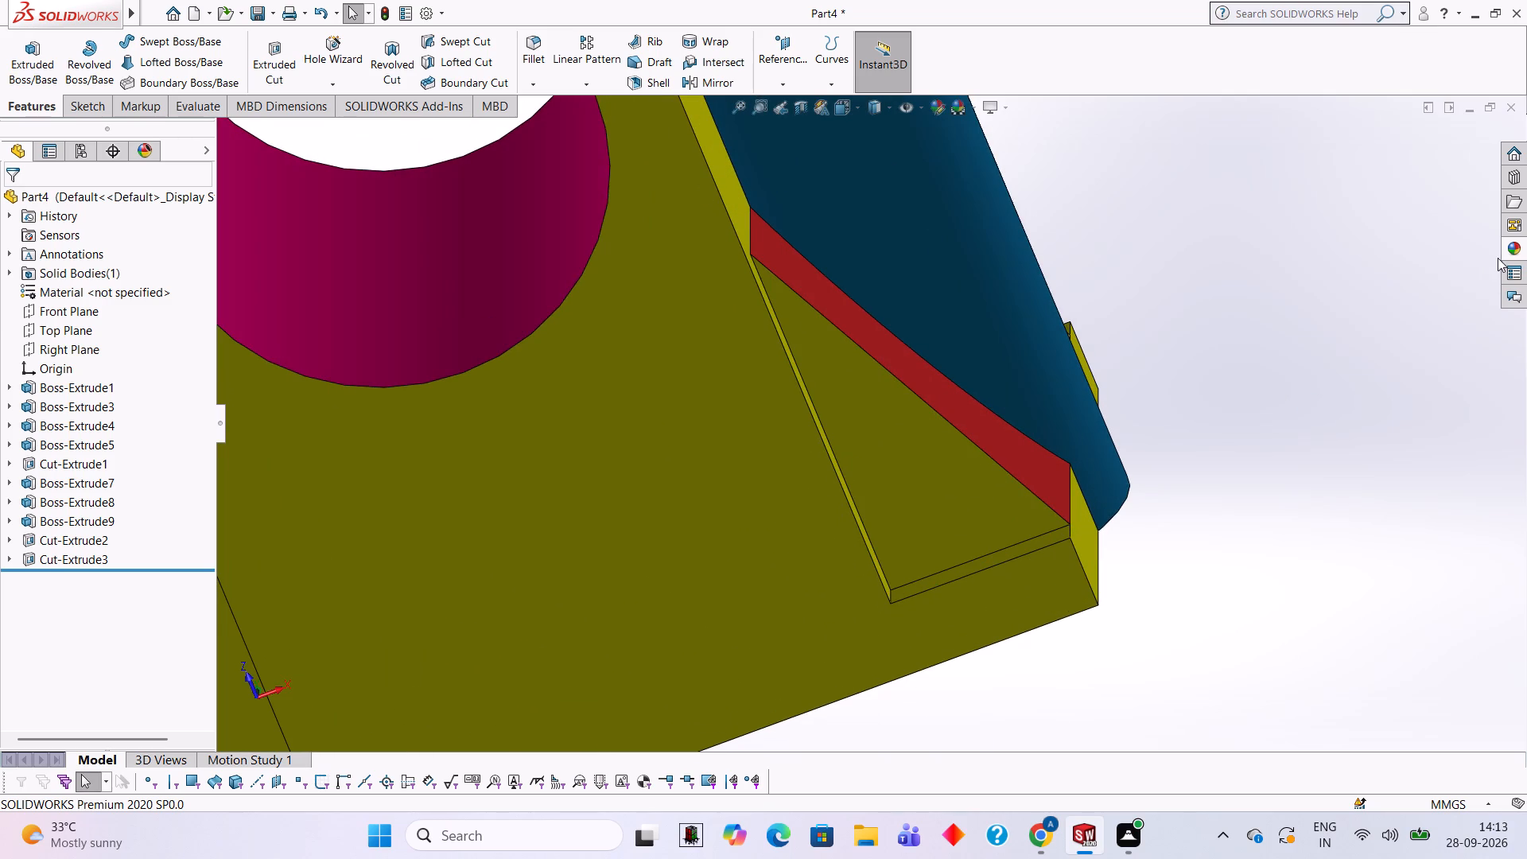
pyautogui.click(1517, 244)
pyautogui.moveTo(1342, 558); pyautogui.dragTo(980, 502)
pyautogui.click(980, 502)
# Apply the Red solid appearance to the outer side face and recessed triangular face of the upper rib on the +X side.
pyautogui.moveTo(1113, 408); pyautogui.dragTo(1063, 716, button='middle')
pyautogui.click(1523, 243)
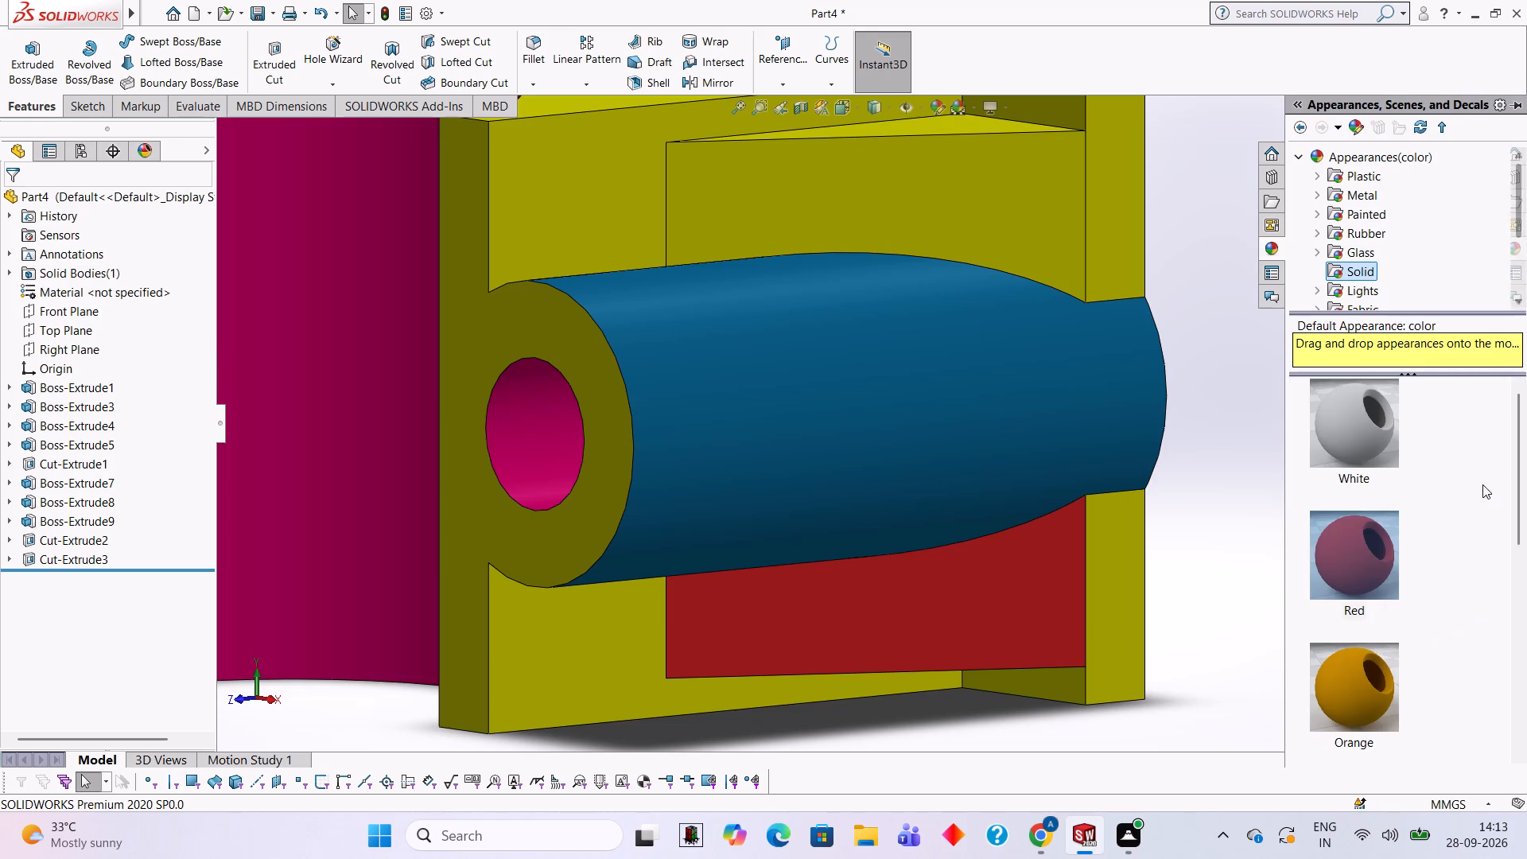
pyautogui.moveTo(1346, 554); pyautogui.dragTo(982, 187)
pyautogui.click(982, 187)
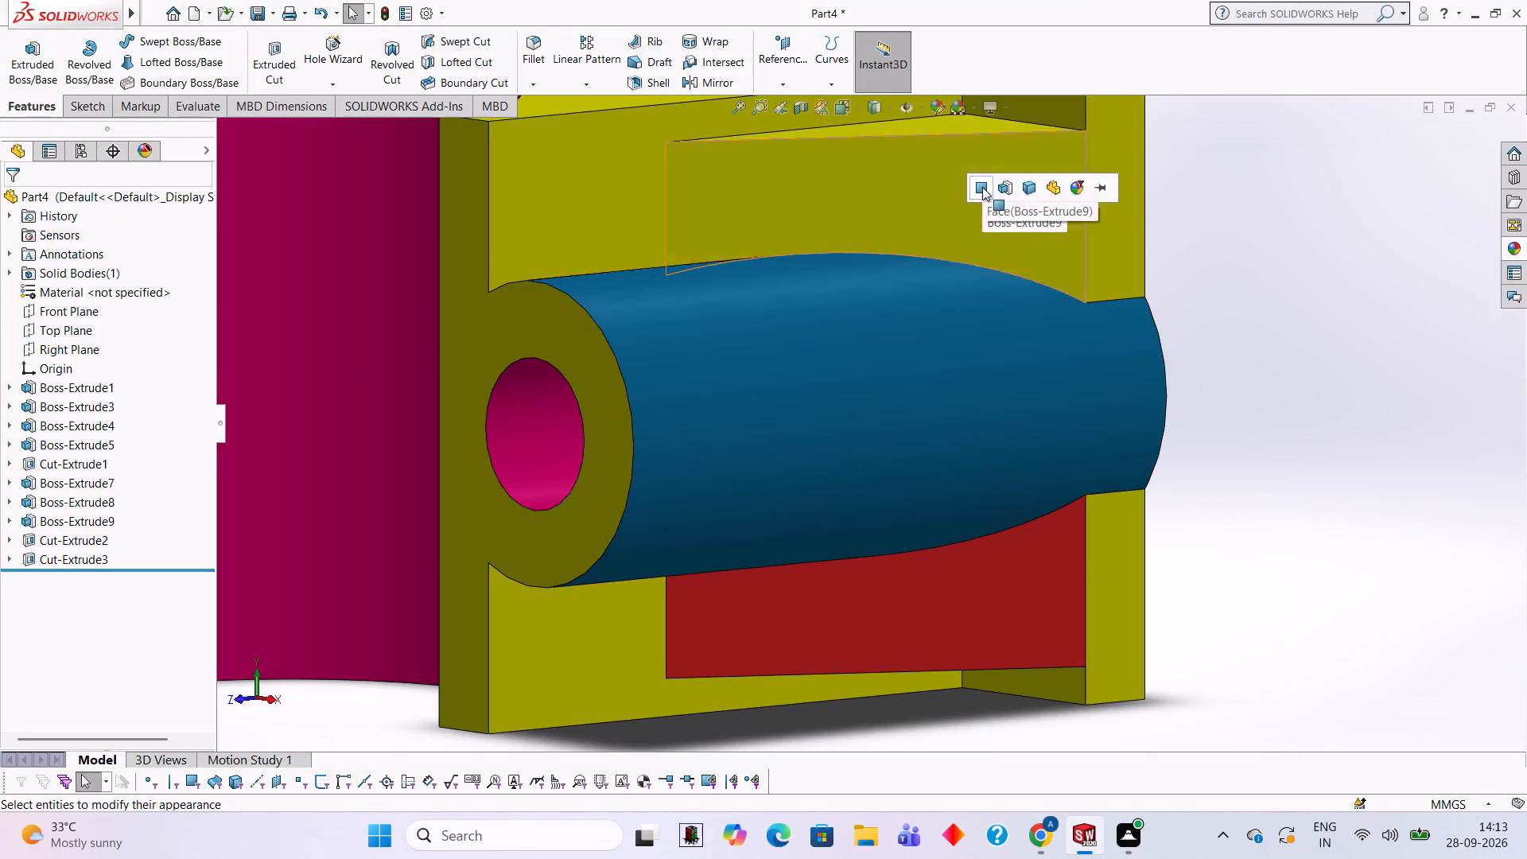
pyautogui.scroll(2, 974, 154)
pyautogui.moveTo(980, 182); pyautogui.dragTo(936, 404, button='middle')
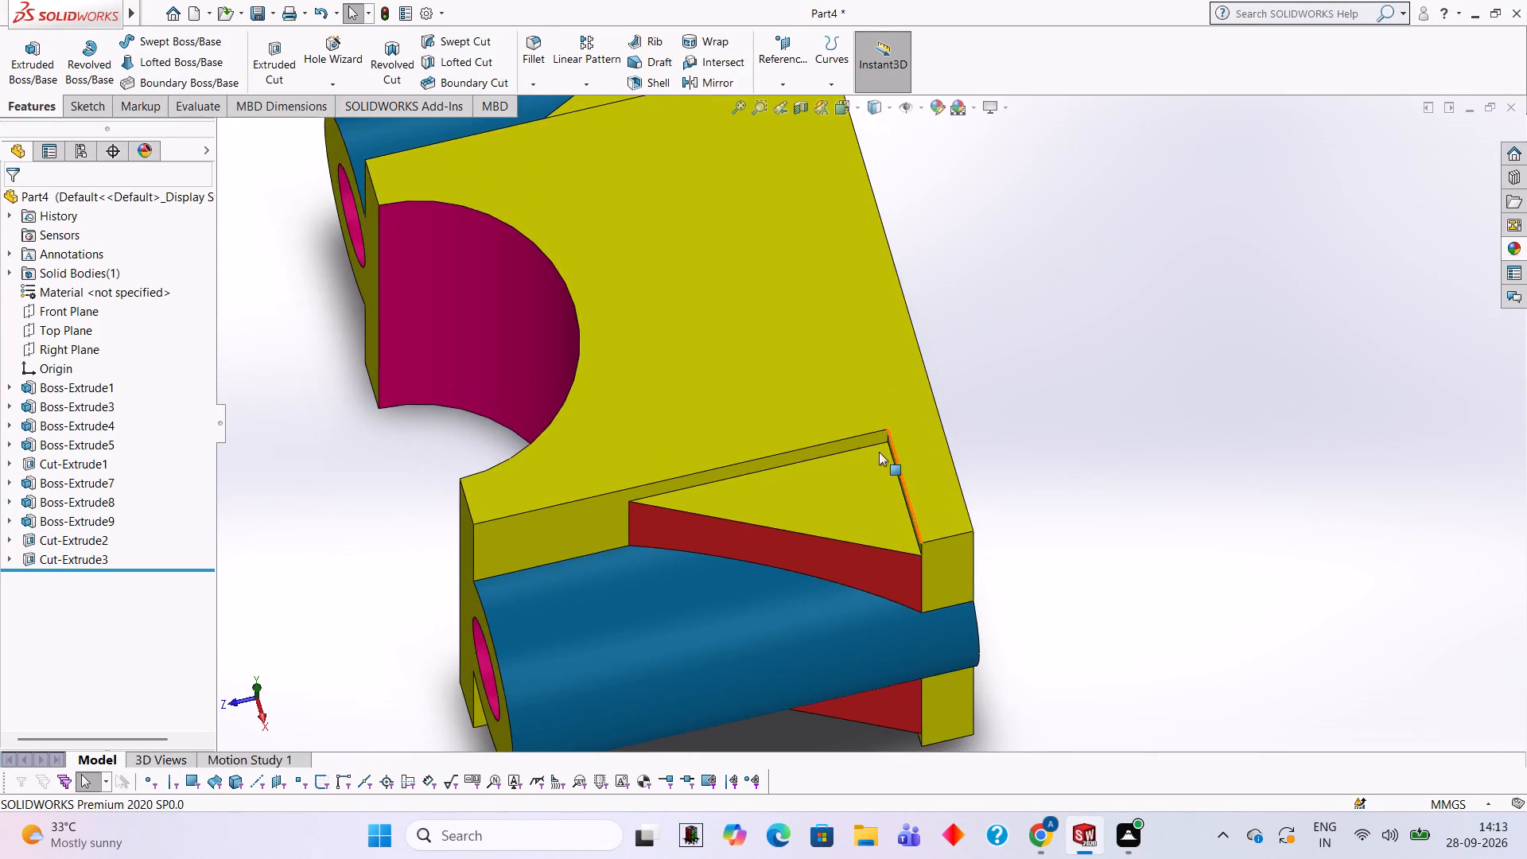
pyautogui.scroll(-2, 875, 462)
pyautogui.click(1517, 246)
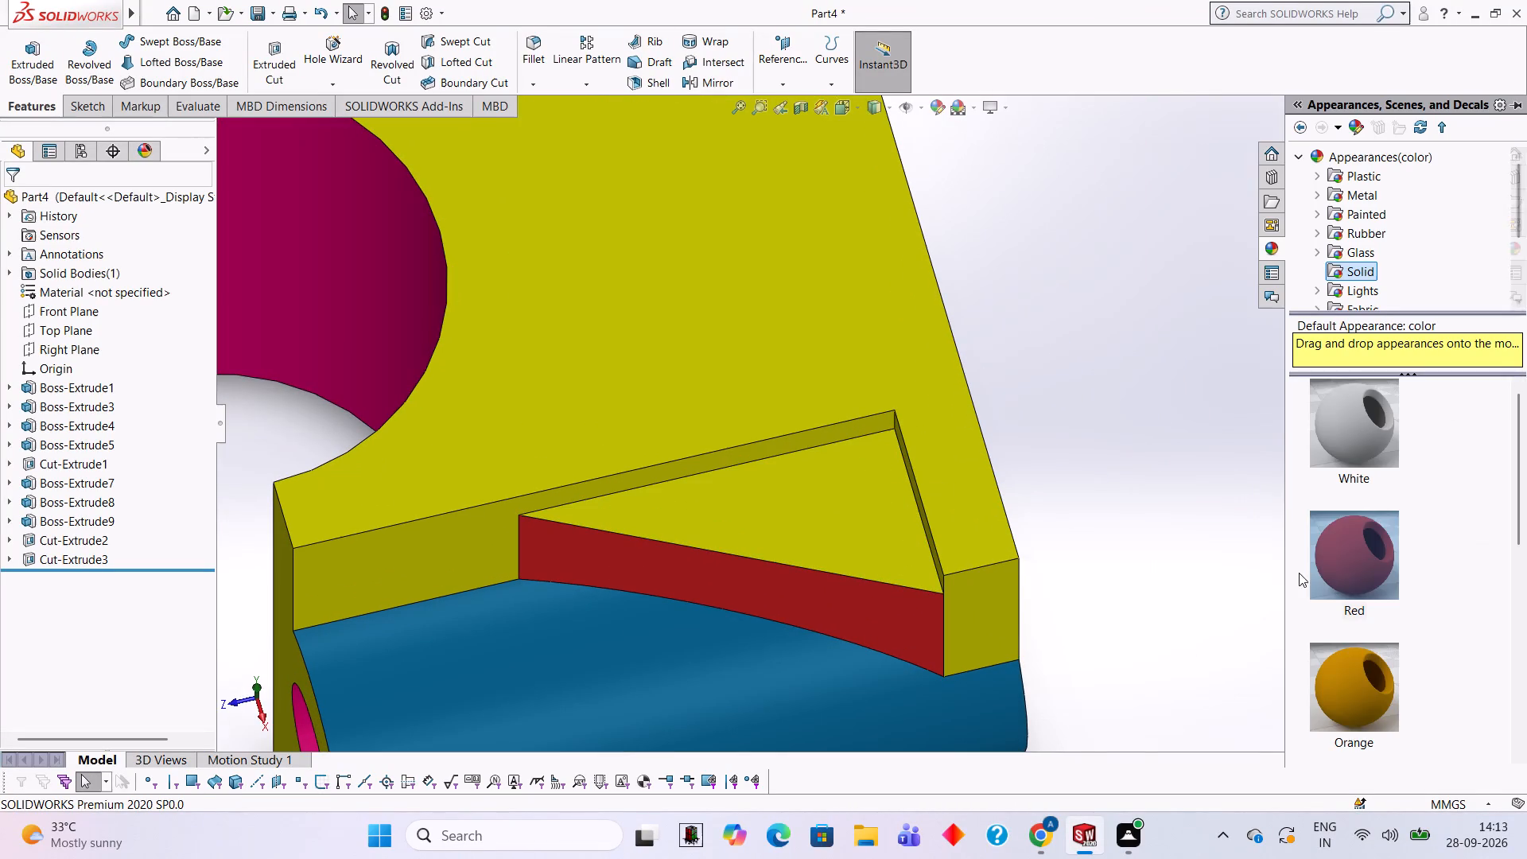
pyautogui.moveTo(1347, 556); pyautogui.dragTo(847, 508)
pyautogui.click(844, 508)
# Apply the Red solid appearance to the outer side faces of the lower and upper ribs on the -X side.
pyautogui.scroll(3, 867, 536)
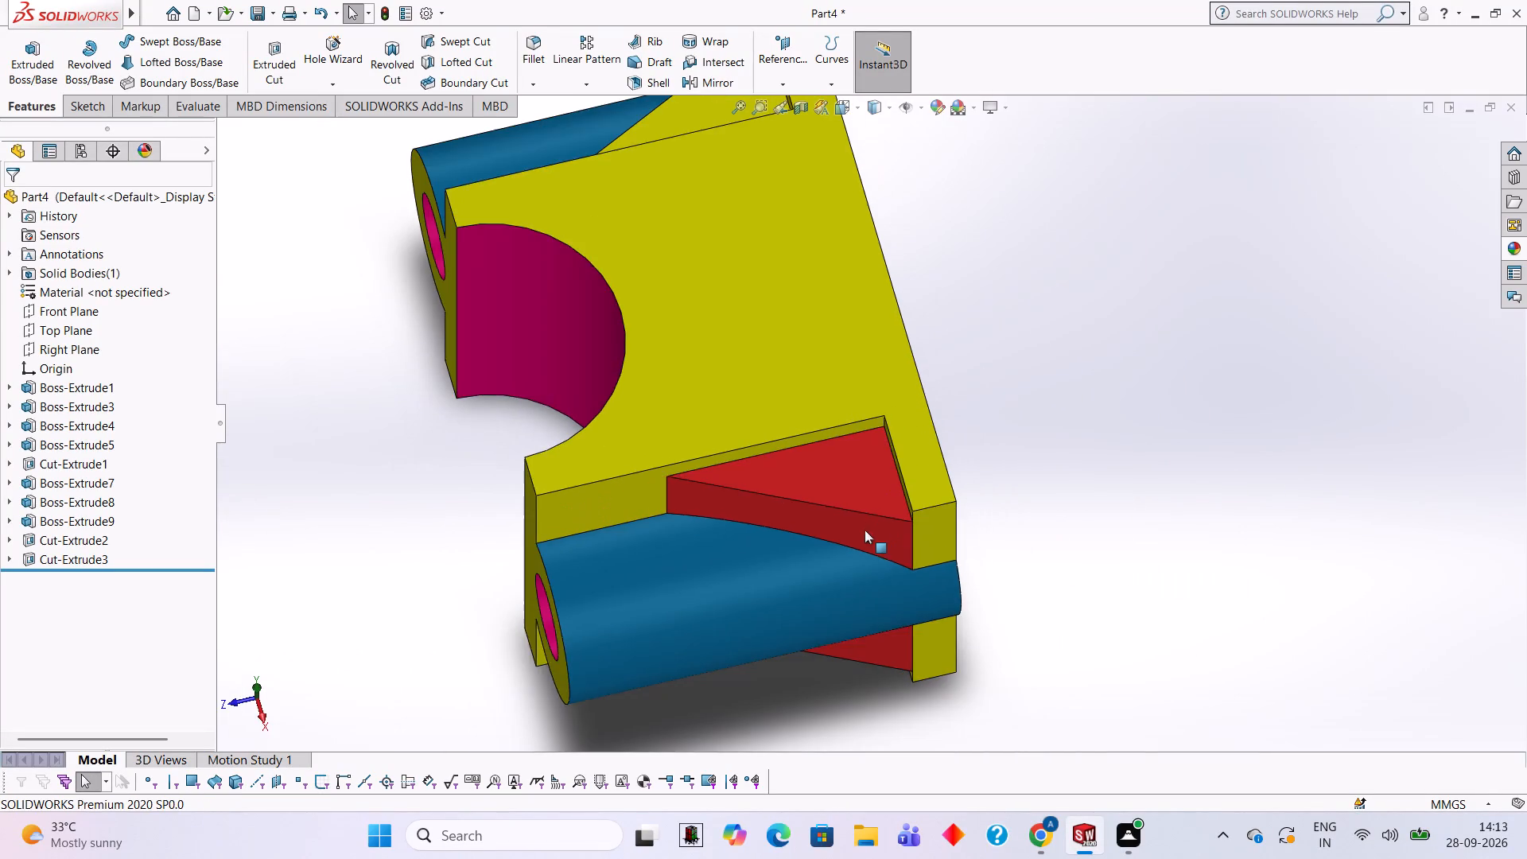
pyautogui.moveTo(853, 555); pyautogui.dragTo(949, 377, button='middle')
pyautogui.scroll(3, 789, 598)
pyautogui.moveTo(847, 668); pyautogui.dragTo(896, 516, button='middle')
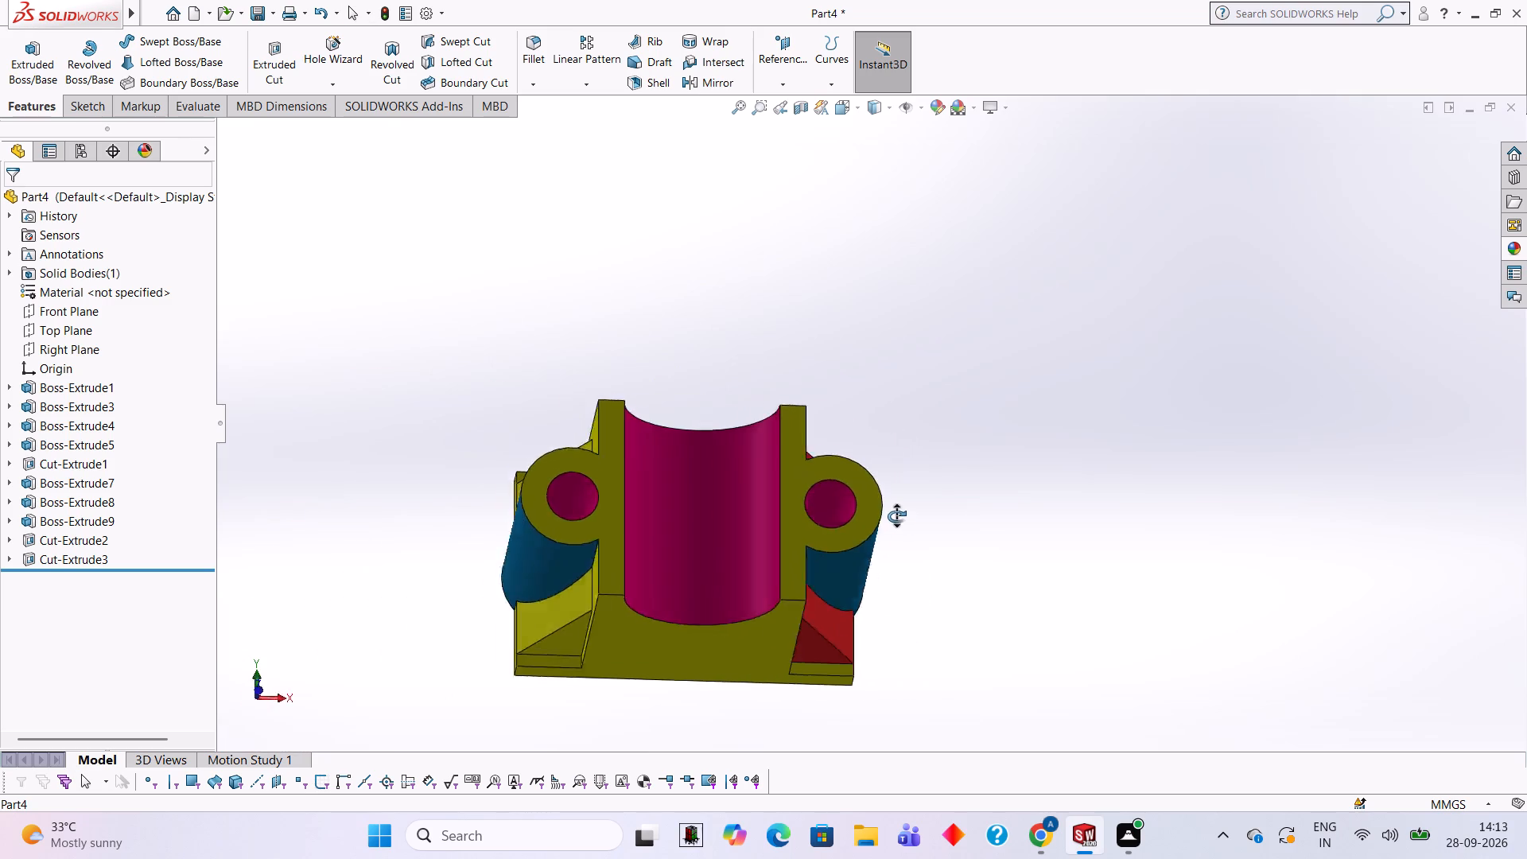
pyautogui.moveTo(896, 516); pyautogui.dragTo(948, 525, button='middle')
pyautogui.scroll(-3, 632, 577)
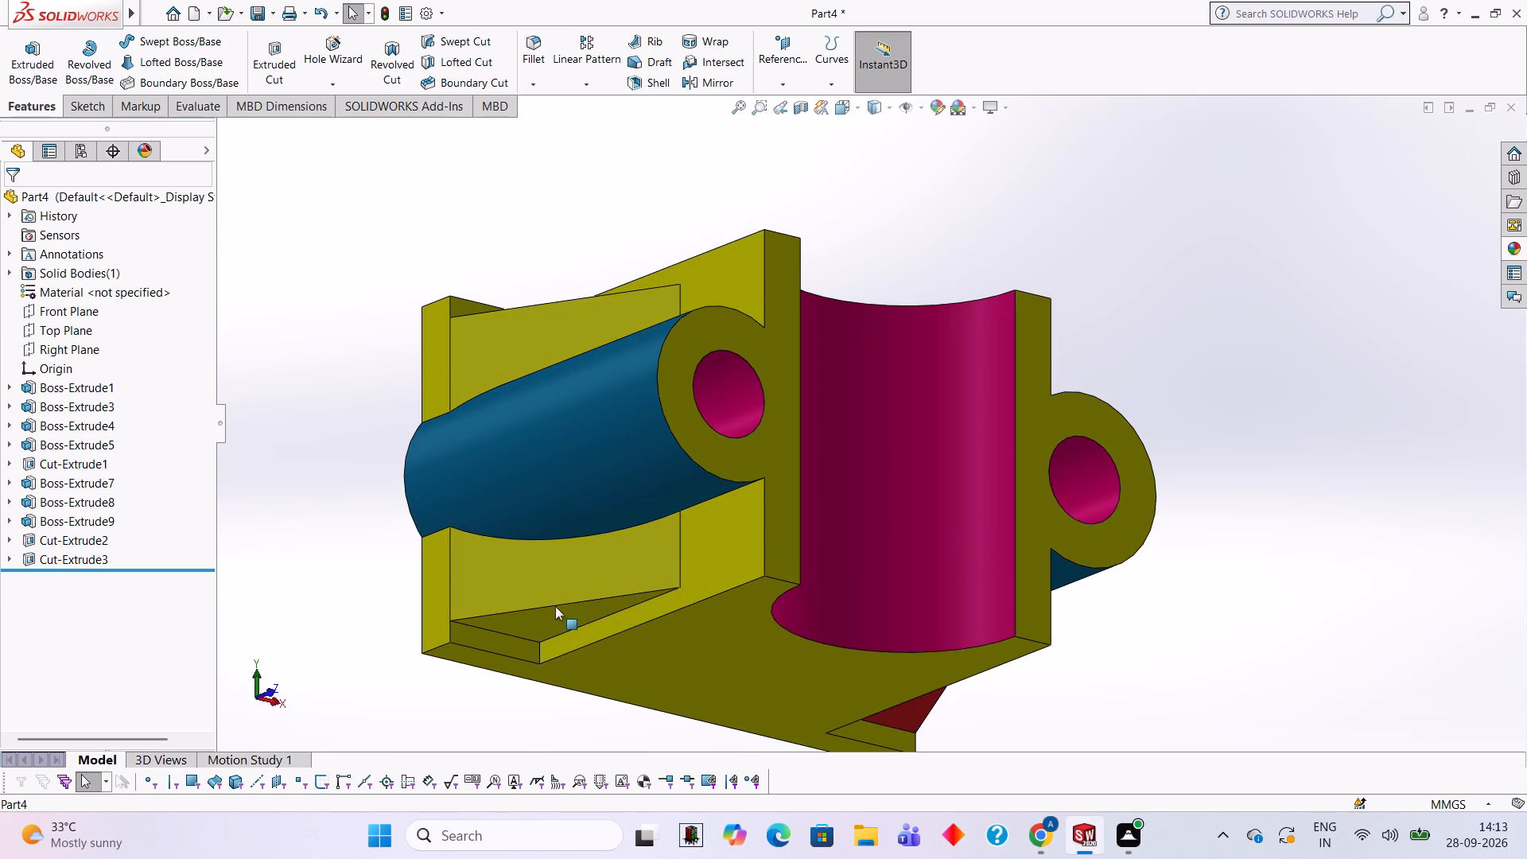
pyautogui.scroll(-1, 515, 605)
pyautogui.click(1522, 248)
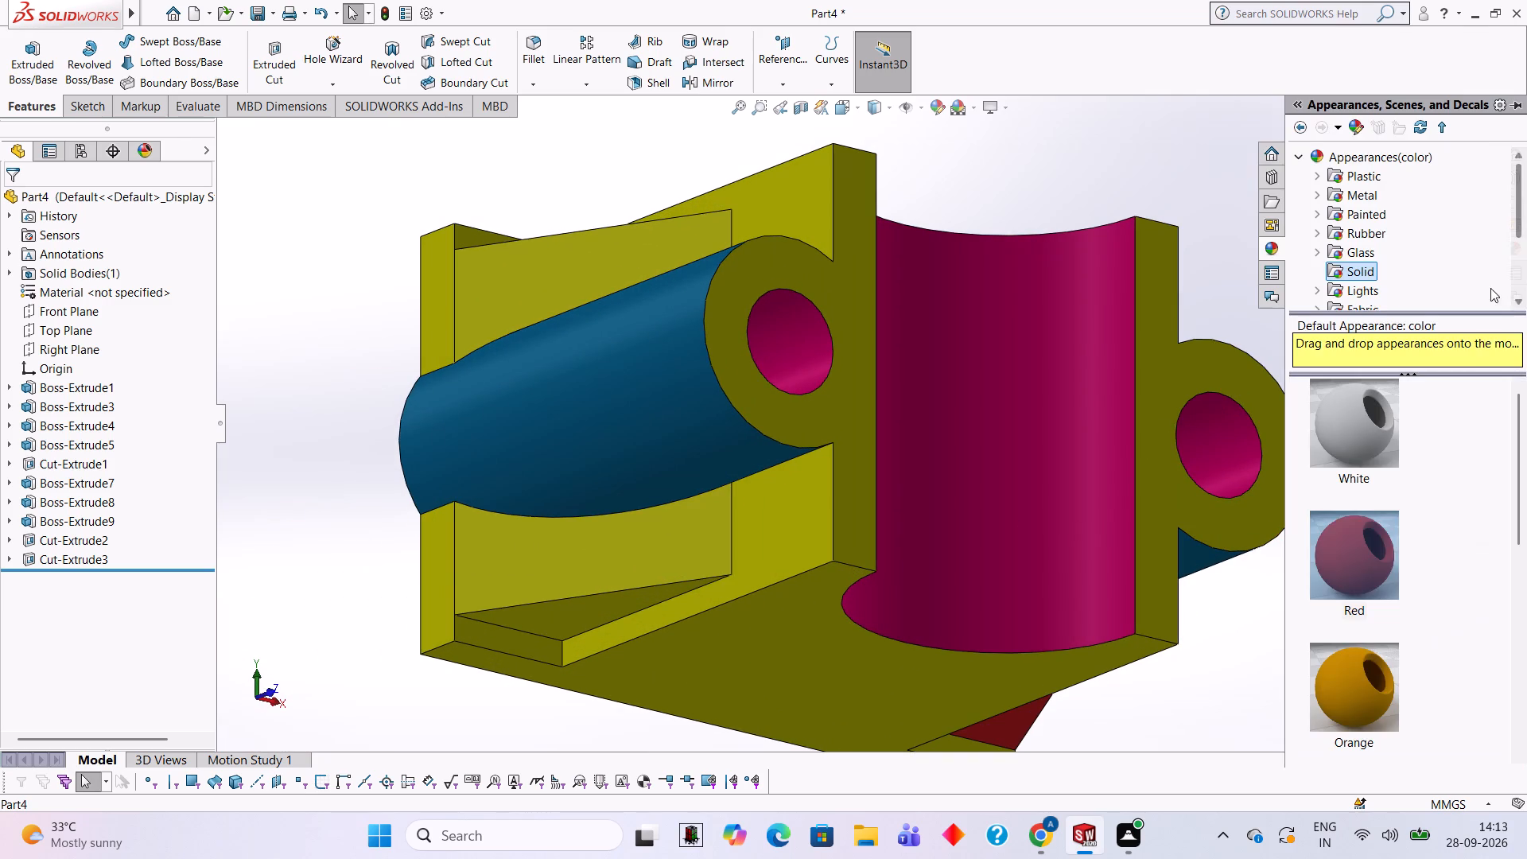
pyautogui.moveTo(1385, 552); pyautogui.dragTo(603, 544)
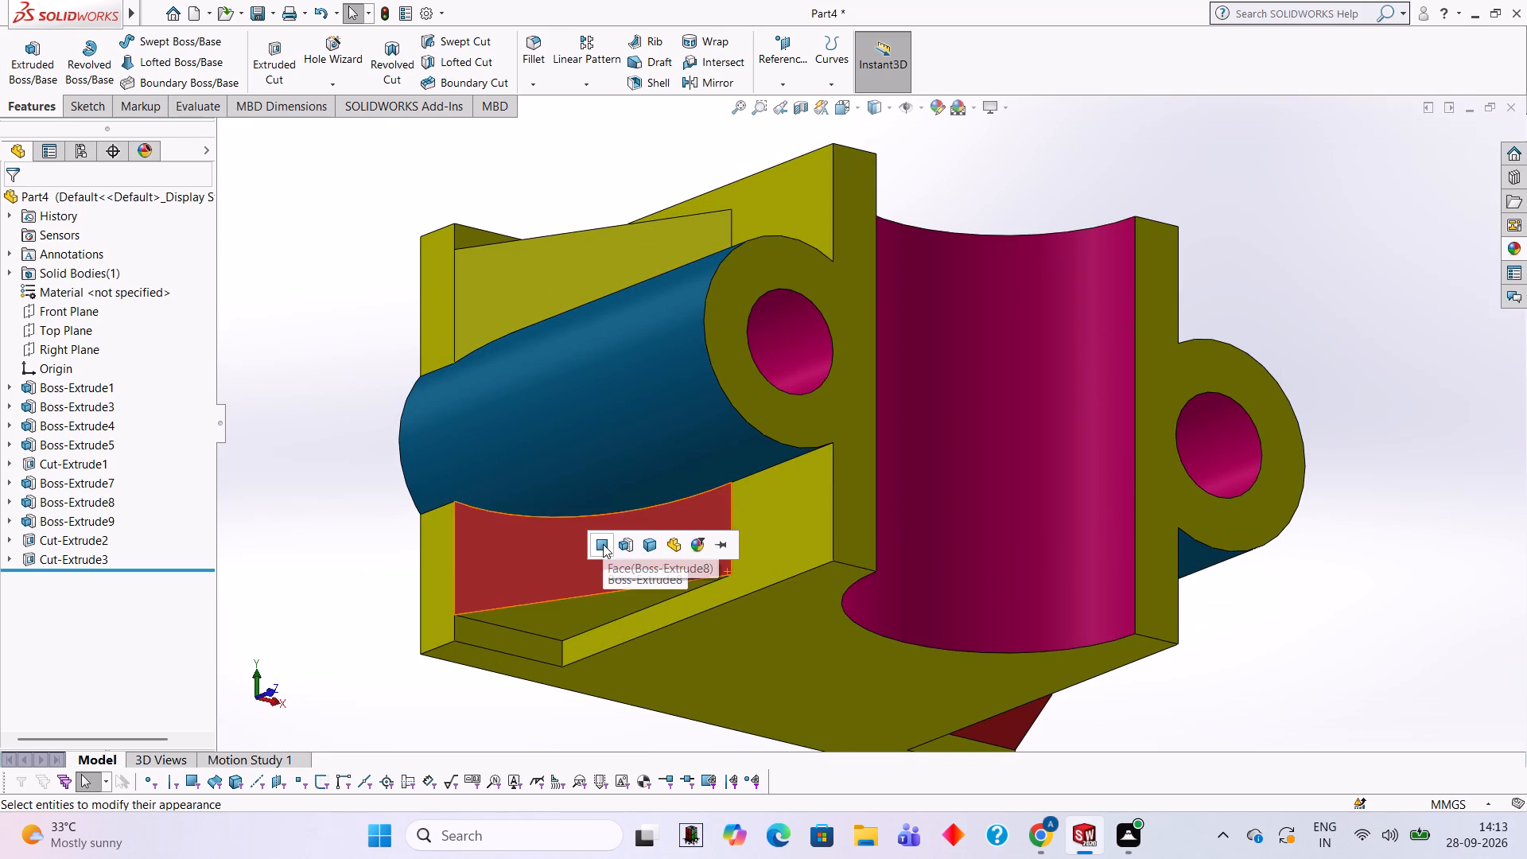
pyautogui.click(603, 544)
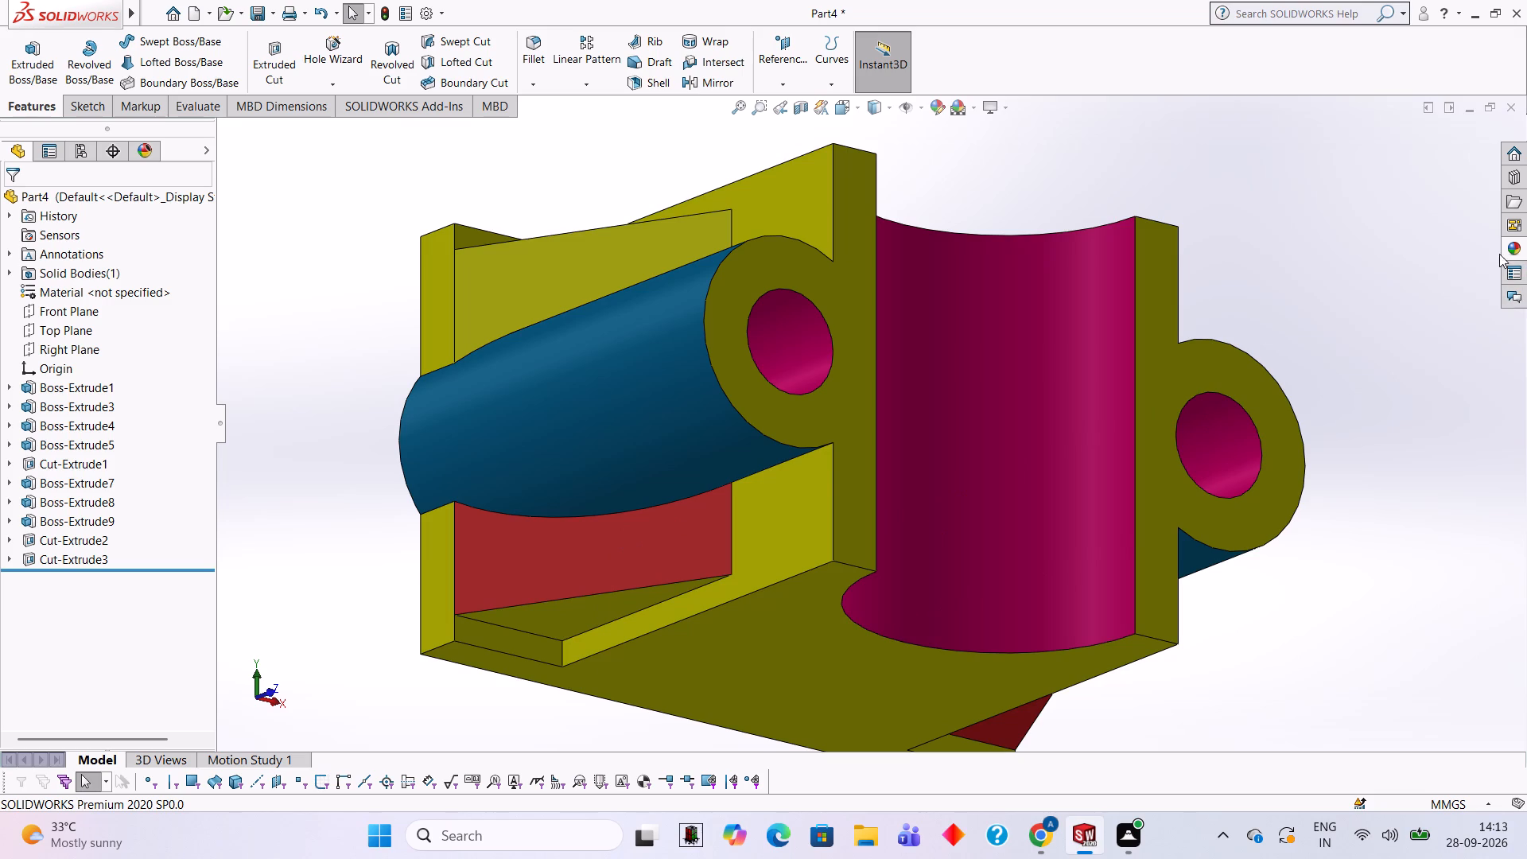
pyautogui.click(1508, 247)
pyautogui.moveTo(1385, 546); pyautogui.dragTo(802, 339)
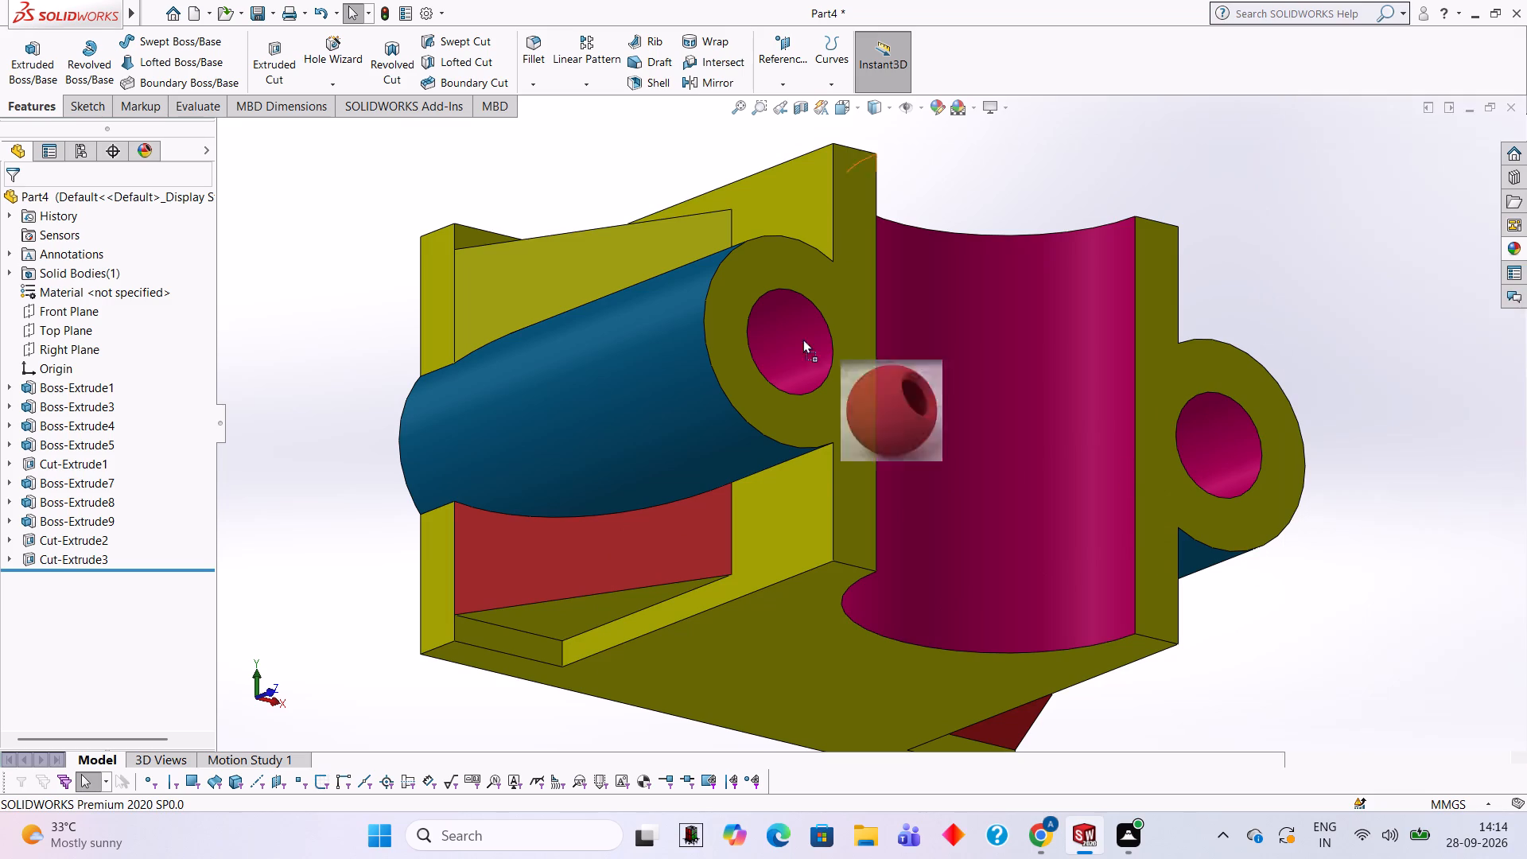
pyautogui.moveTo(802, 339); pyautogui.dragTo(584, 261)
pyautogui.click(584, 261)
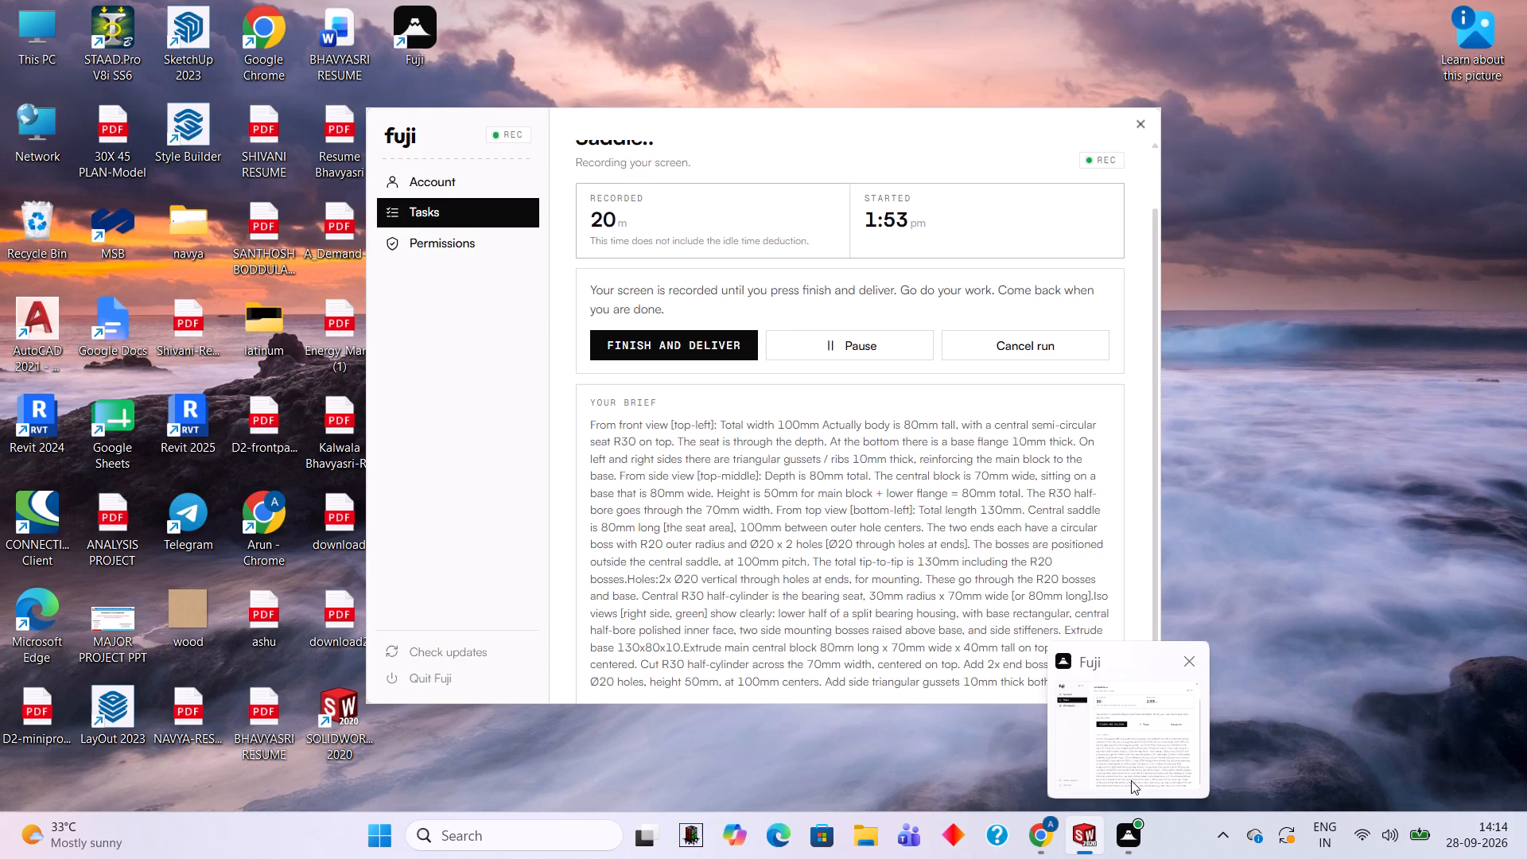
# Apply the Red solid appearance to the recessed triangular faces of the lower and upper ribs on the -X side.
pyautogui.scroll(-1, 743, 674)
pyautogui.moveTo(731, 696); pyautogui.dragTo(696, 533, button='middle')
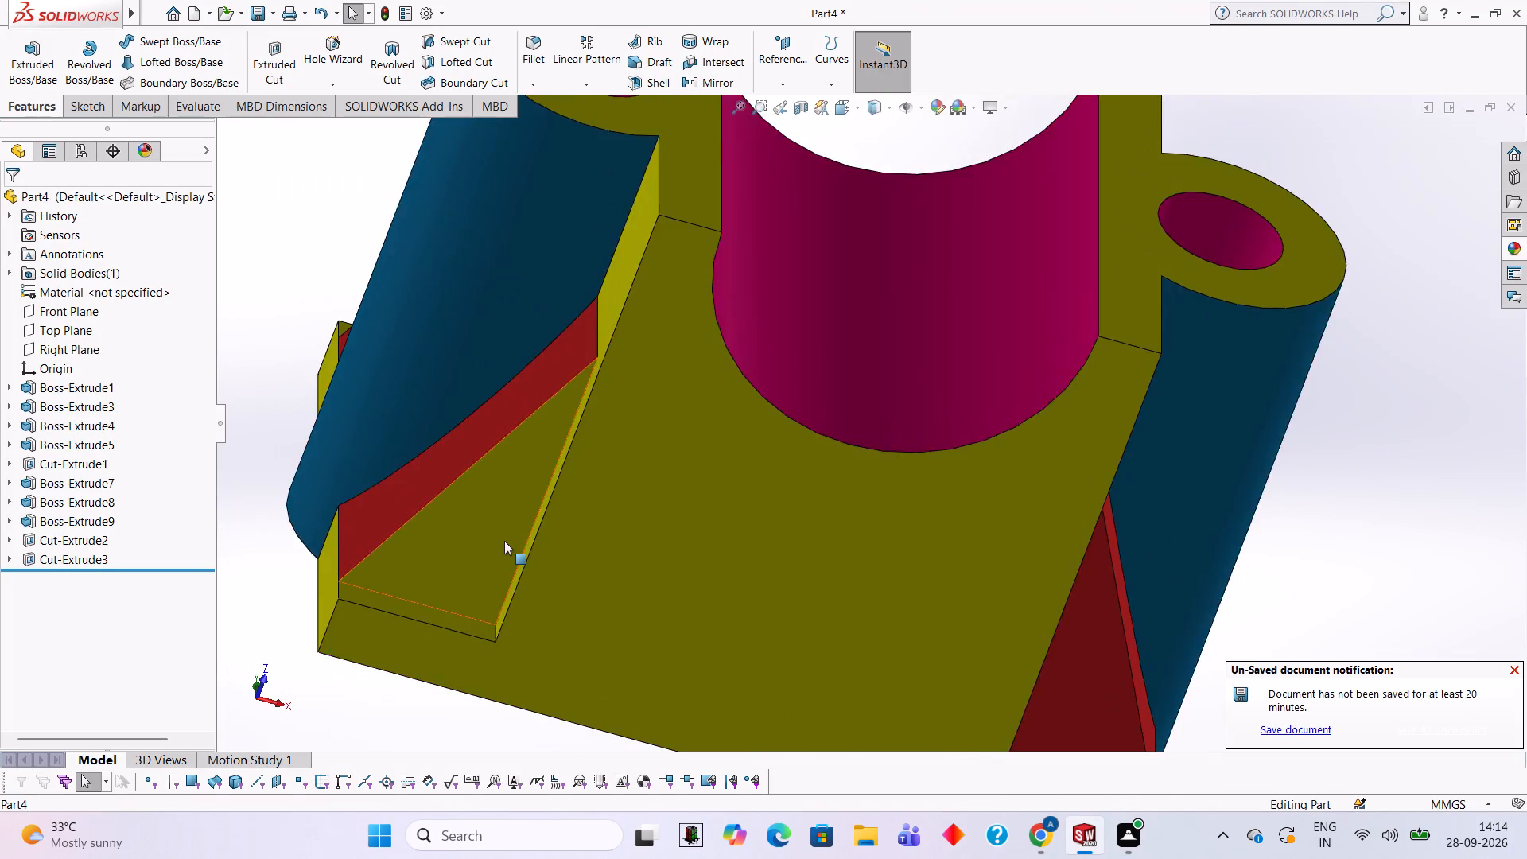
pyautogui.scroll(-2, 504, 538)
pyautogui.click(1510, 251)
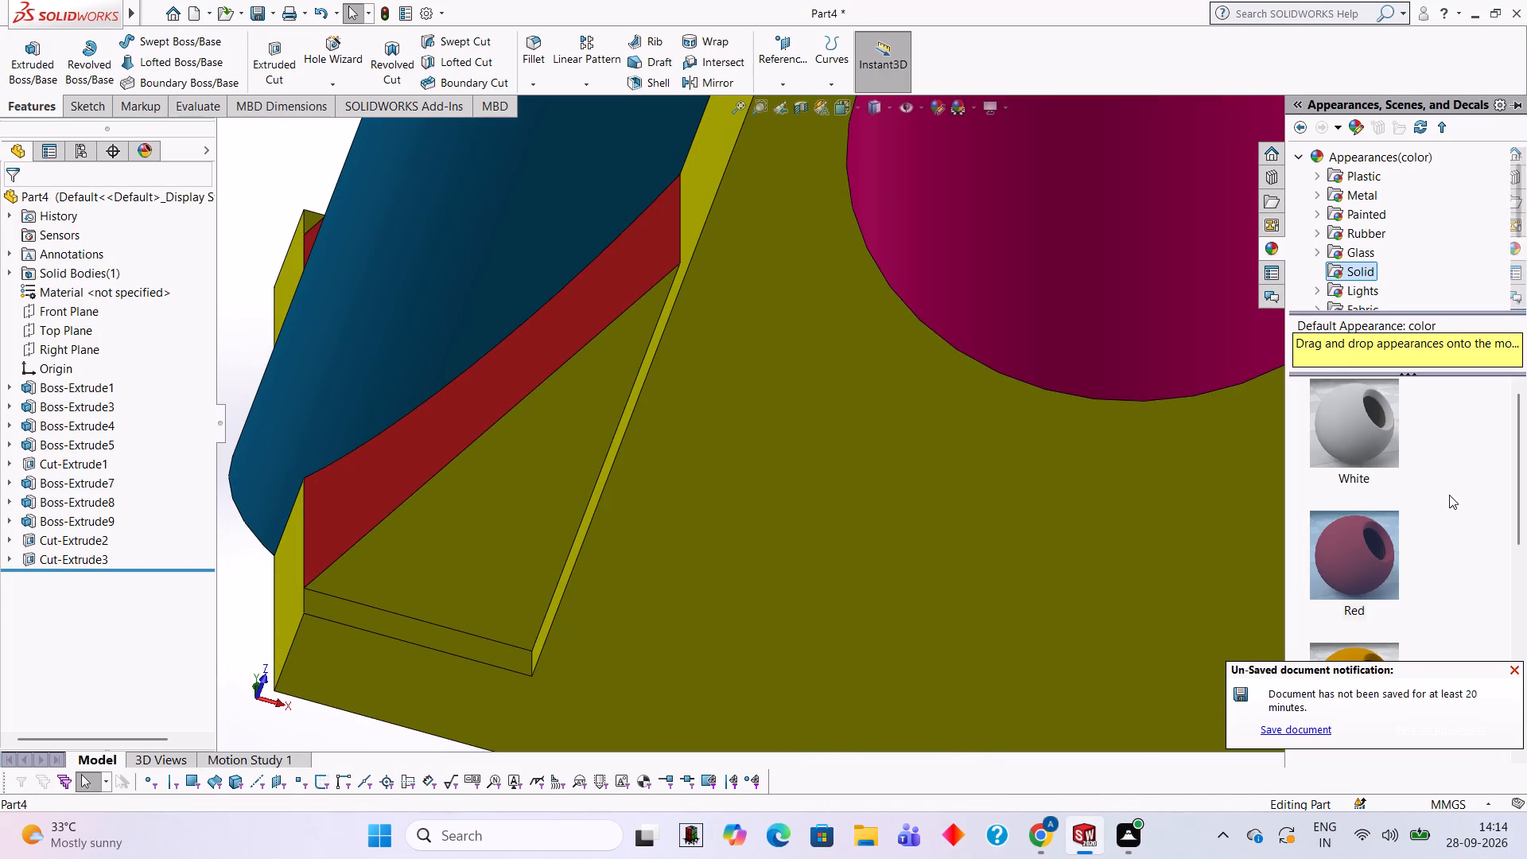
pyautogui.moveTo(1385, 562); pyautogui.dragTo(548, 518)
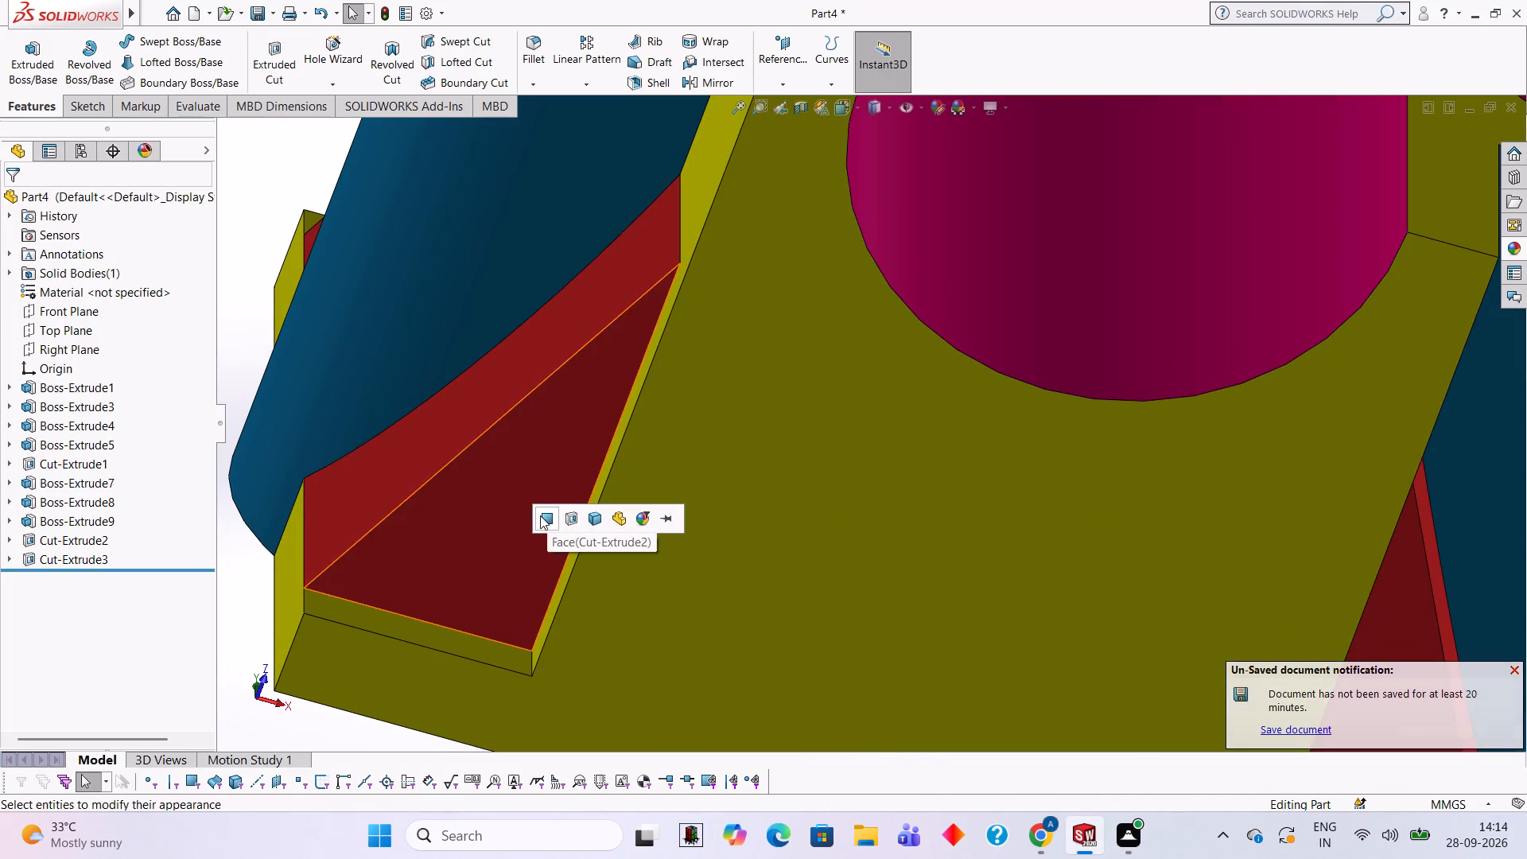
pyautogui.click(540, 515)
pyautogui.scroll(3, 1087, 584)
pyautogui.scroll(1, 919, 449)
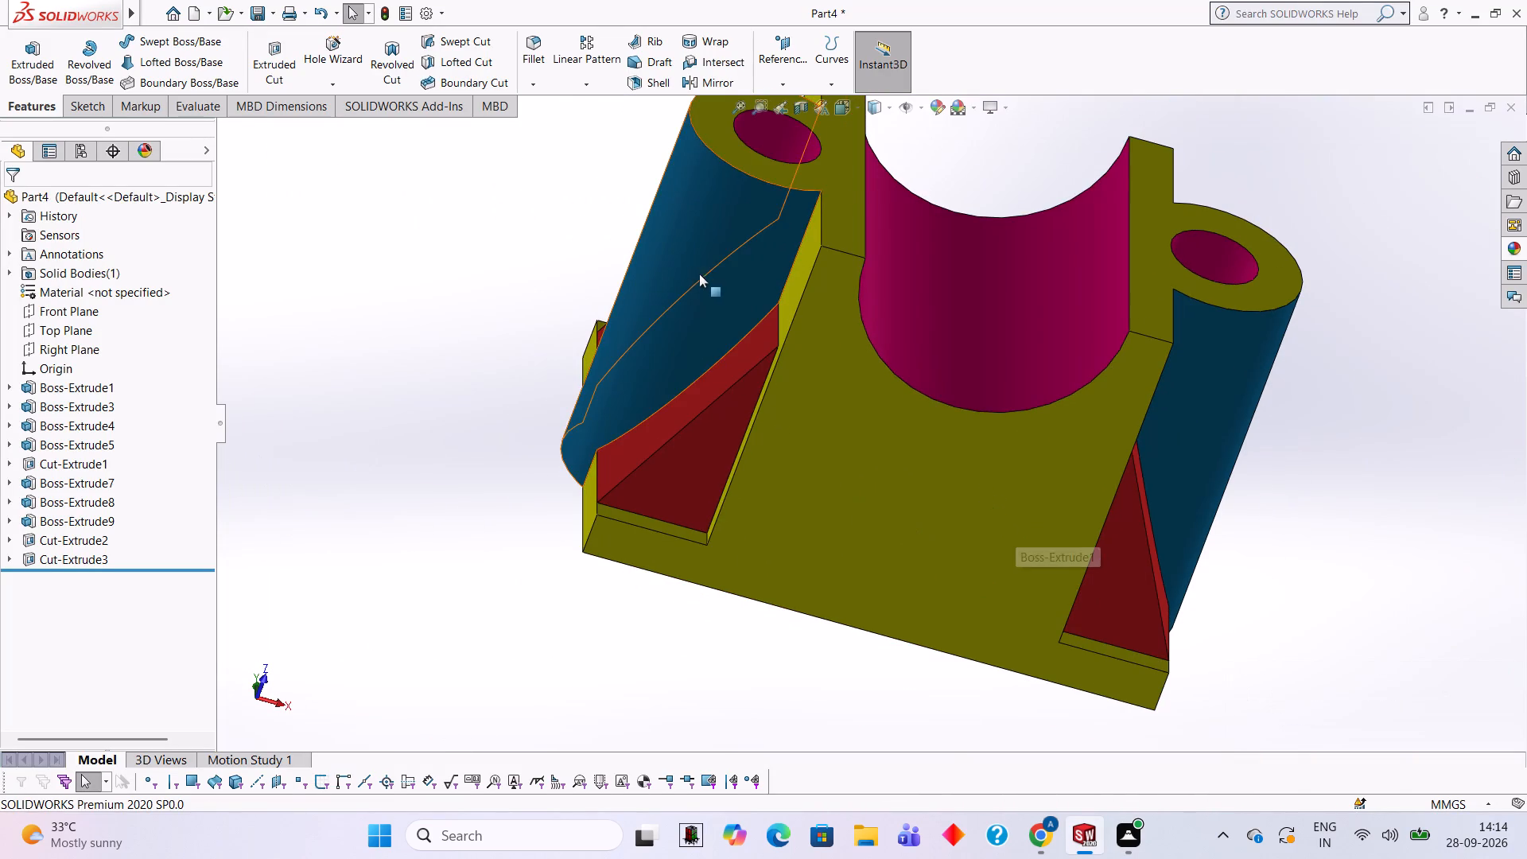
pyautogui.scroll(1, 702, 276)
pyautogui.moveTo(705, 269); pyautogui.dragTo(763, 650, button='middle')
pyautogui.moveTo(727, 360); pyautogui.dragTo(754, 456, button='middle')
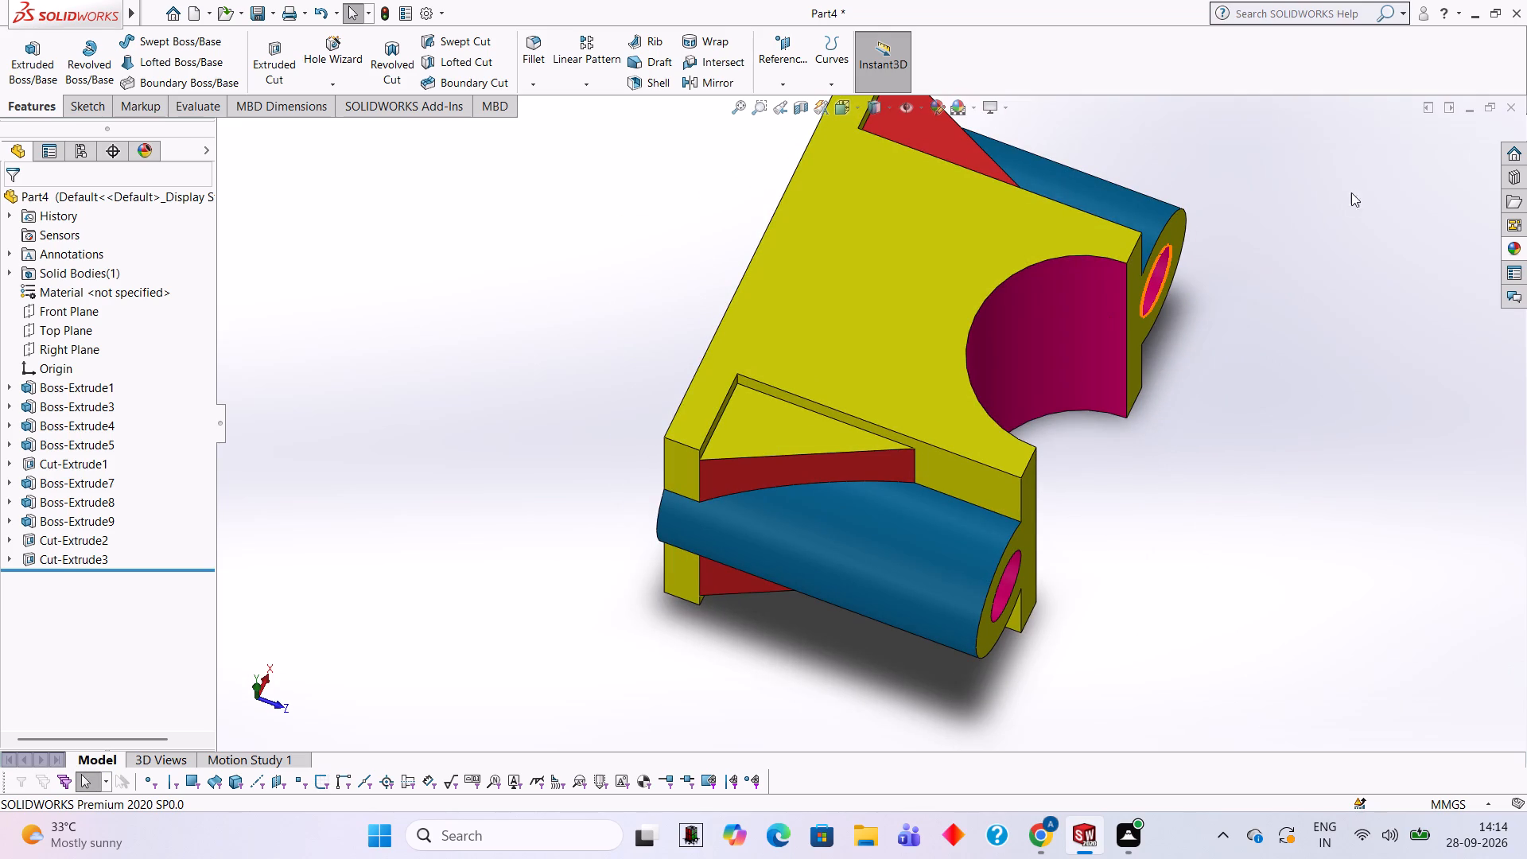
pyautogui.click(1517, 246)
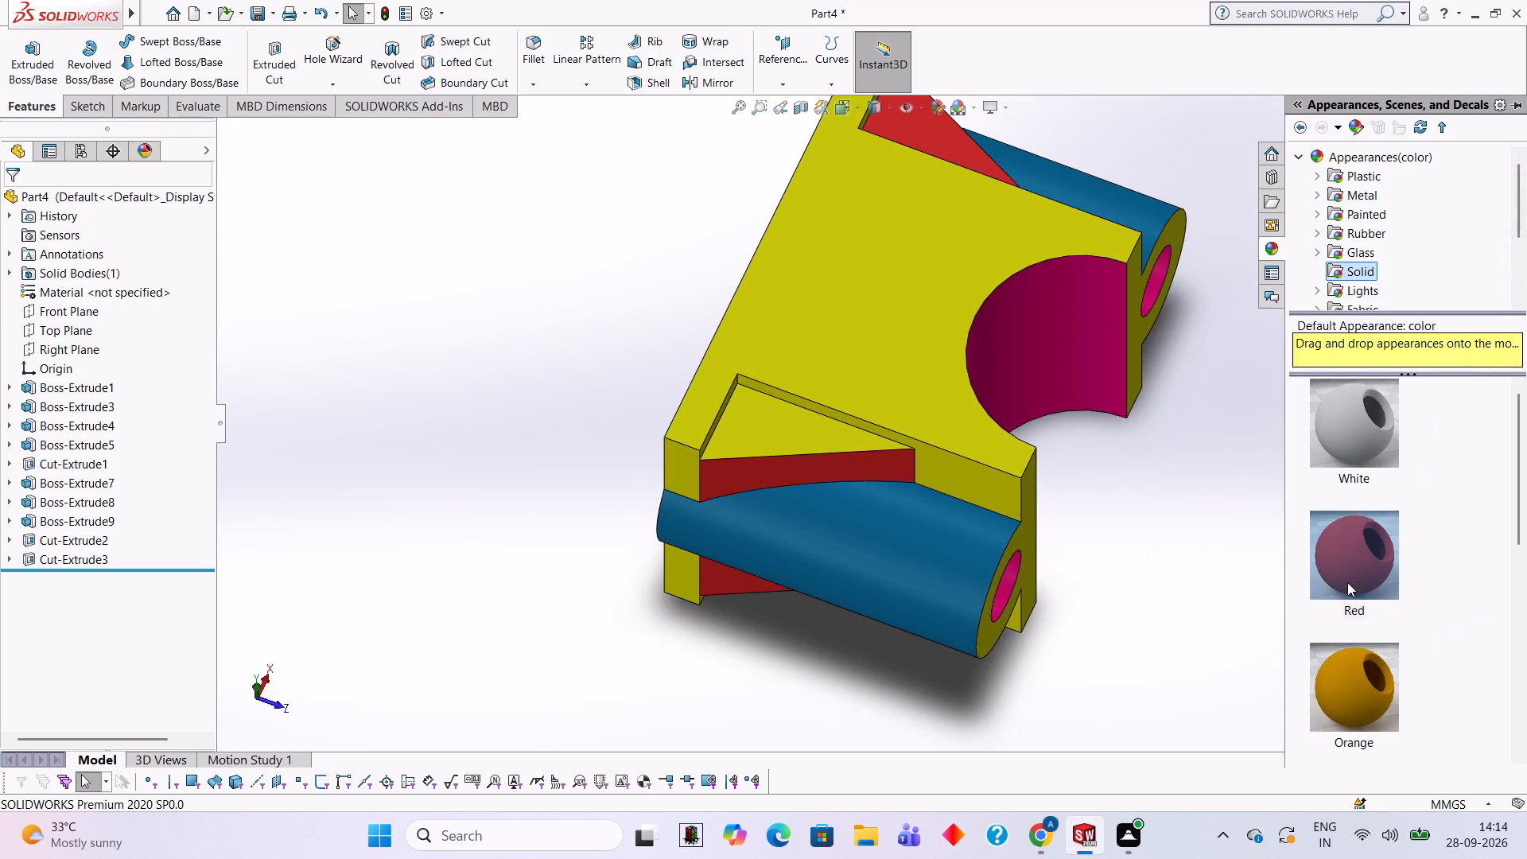
pyautogui.moveTo(1352, 568); pyautogui.dragTo(781, 437)
pyautogui.click(781, 437)
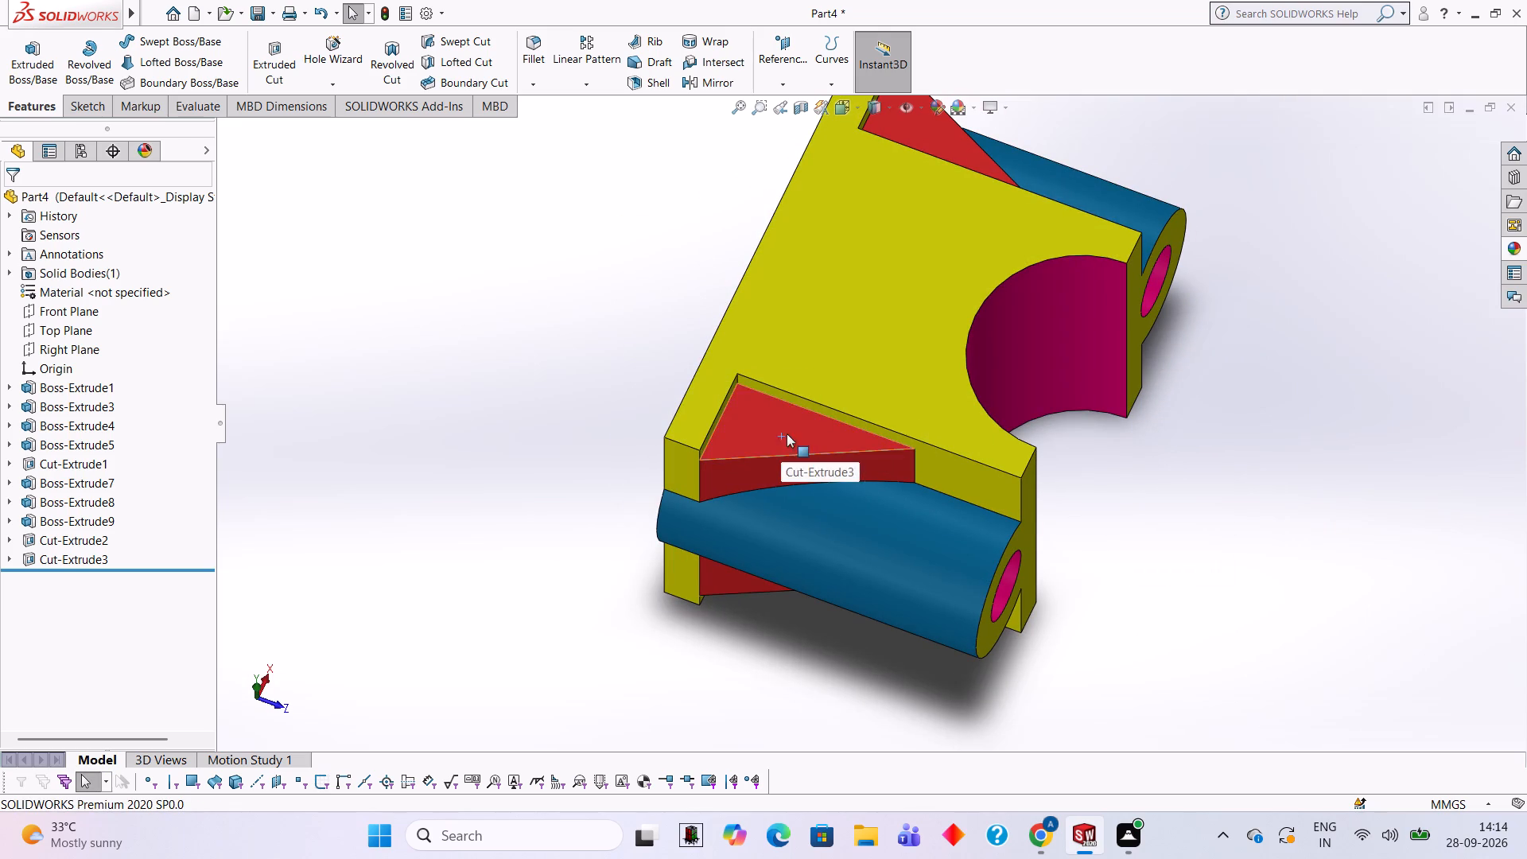
# Examine the coloured part from several sides to check its bores, bosses, ribs and recesses.
pyautogui.scroll(2, 1065, 416)
pyautogui.moveTo(1168, 453); pyautogui.dragTo(1075, 161, button='middle')
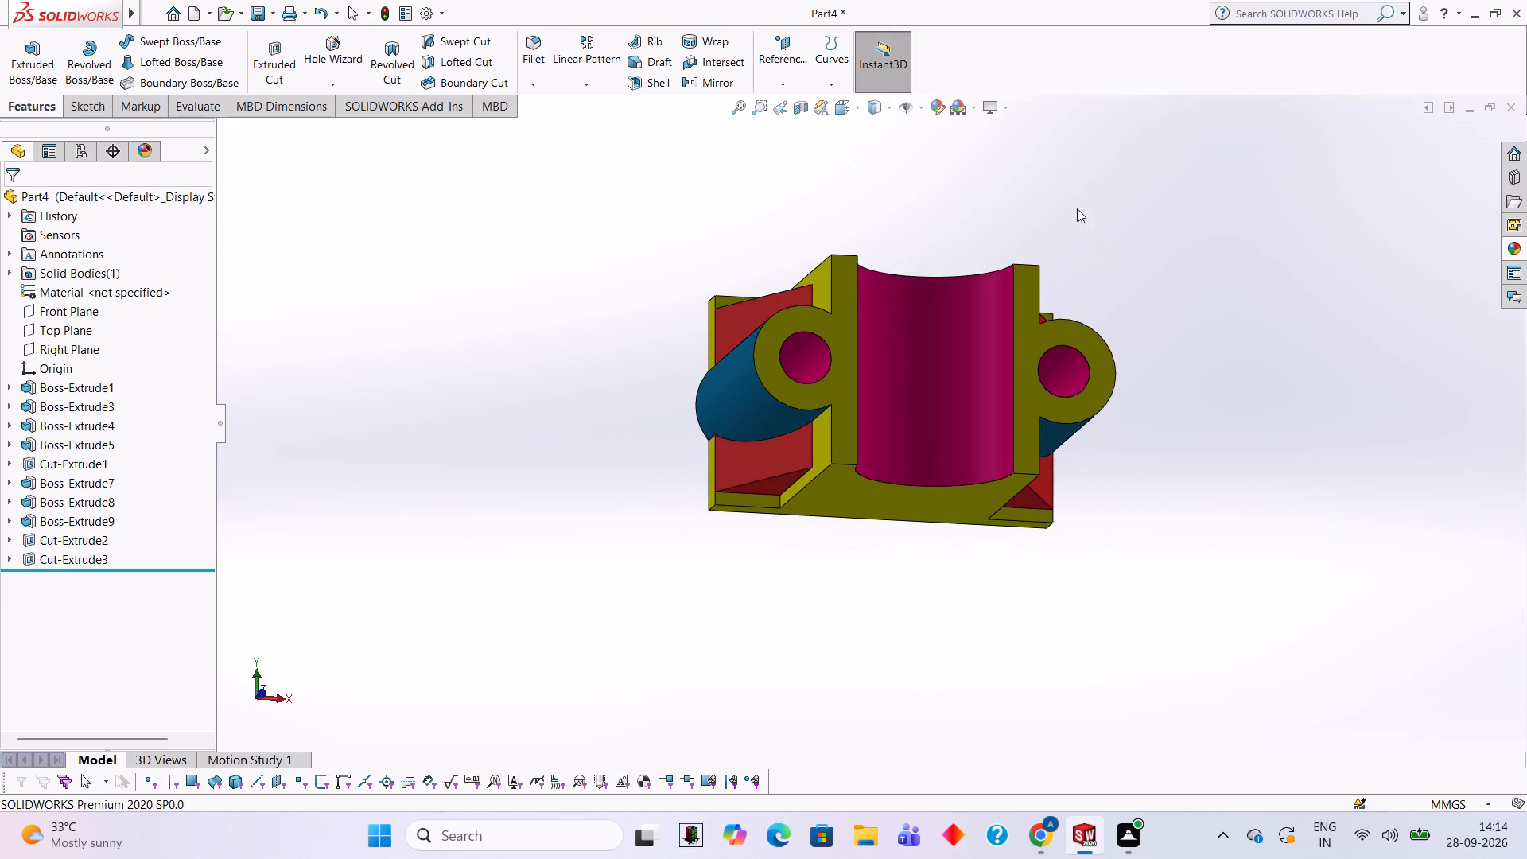
pyautogui.scroll(1, 1129, 277)
pyautogui.moveTo(1134, 279); pyautogui.dragTo(1071, 239, button='middle')
pyautogui.scroll(1, 1179, 445)
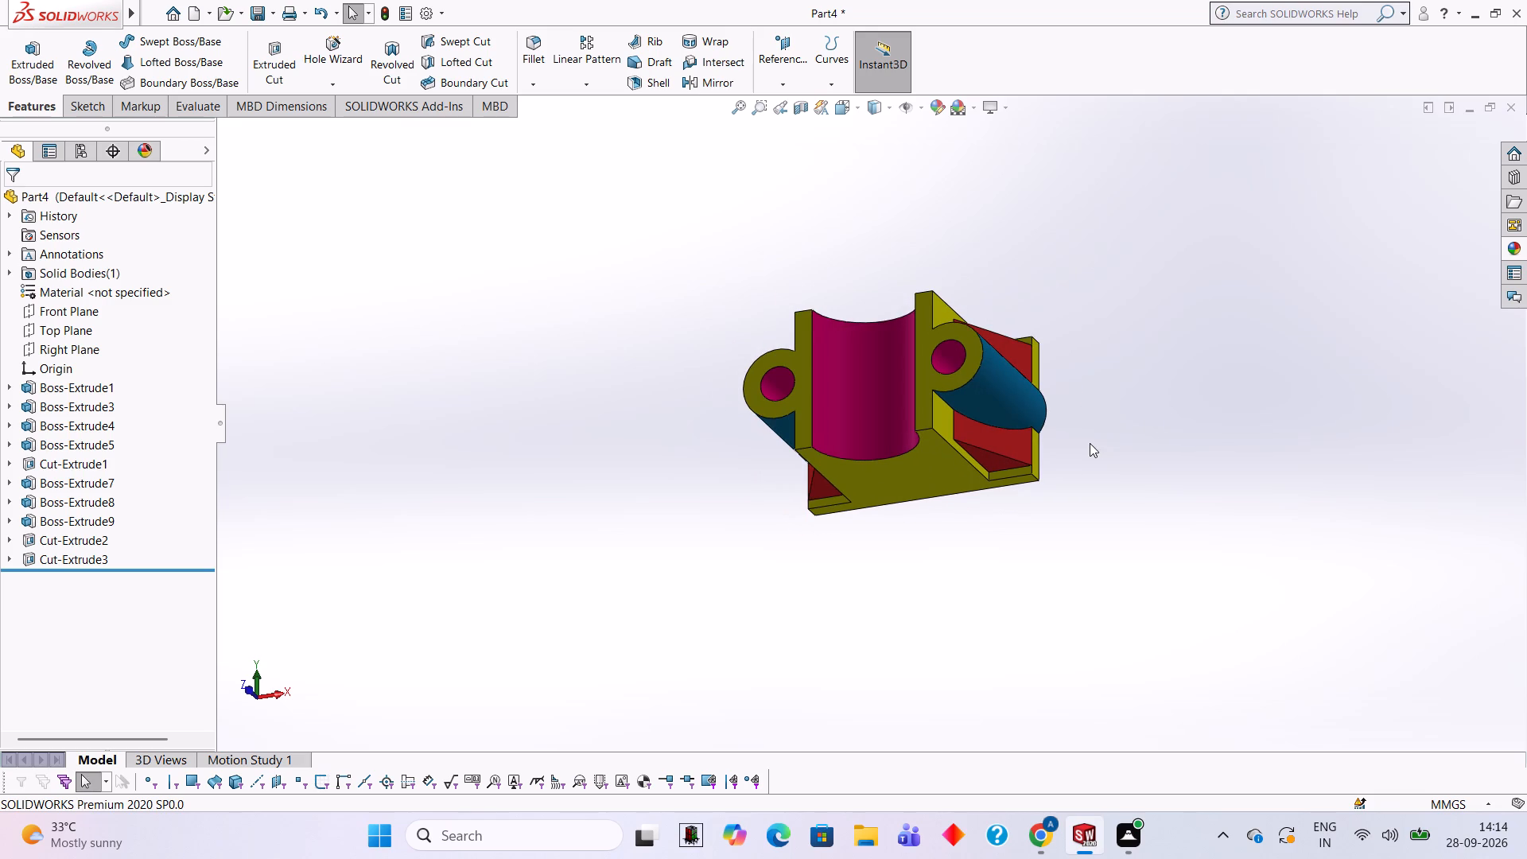
pyautogui.scroll(-2, 972, 442)
pyautogui.scroll(-1, 991, 239)
pyautogui.moveTo(1105, 276); pyautogui.dragTo(1161, 273, button='middle')
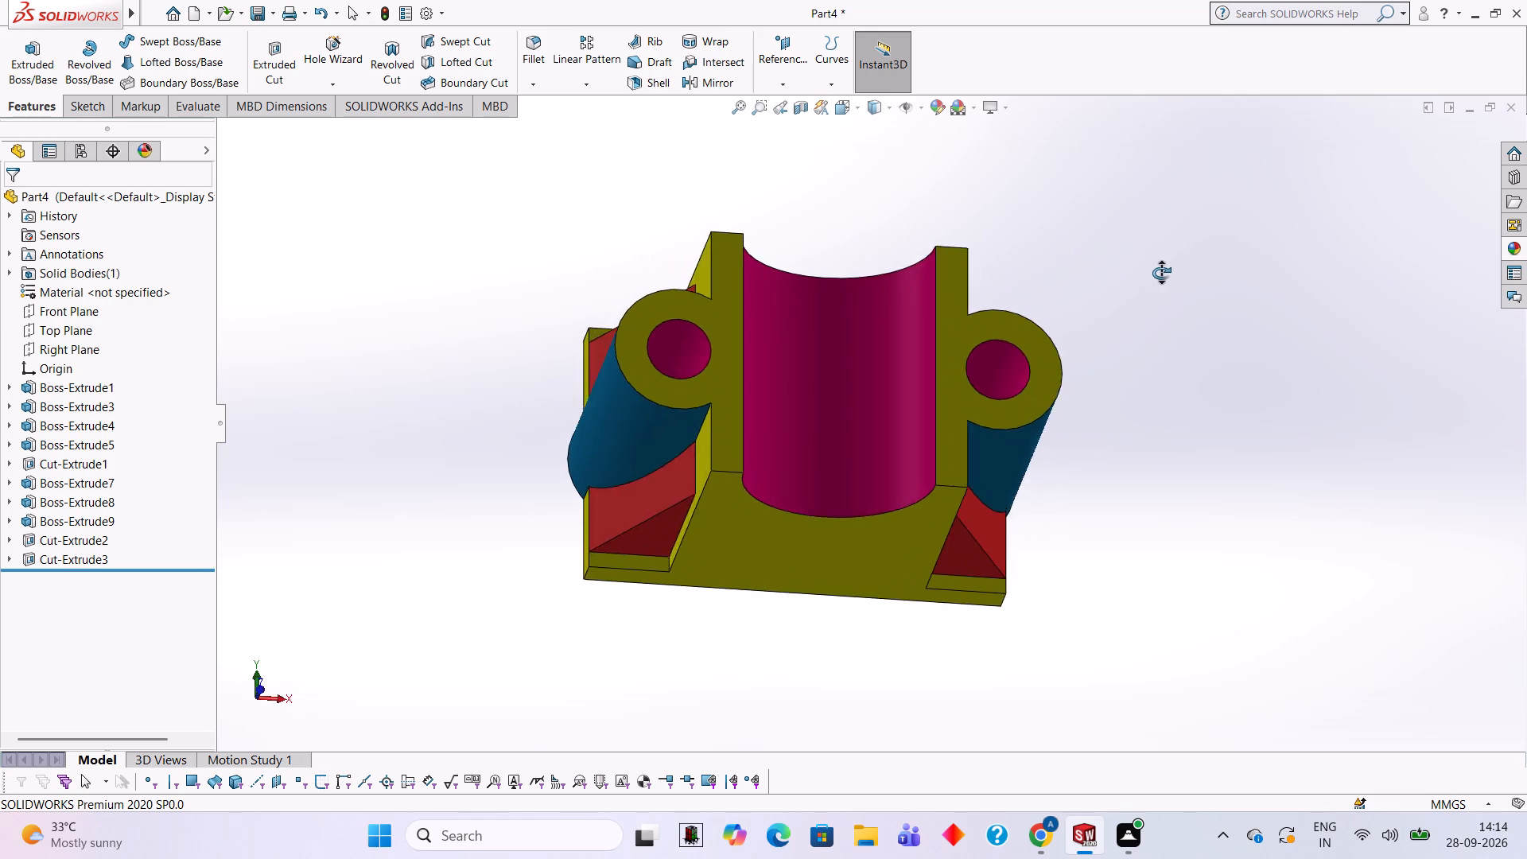
pyautogui.moveTo(1161, 273); pyautogui.dragTo(1152, 258, button='middle')
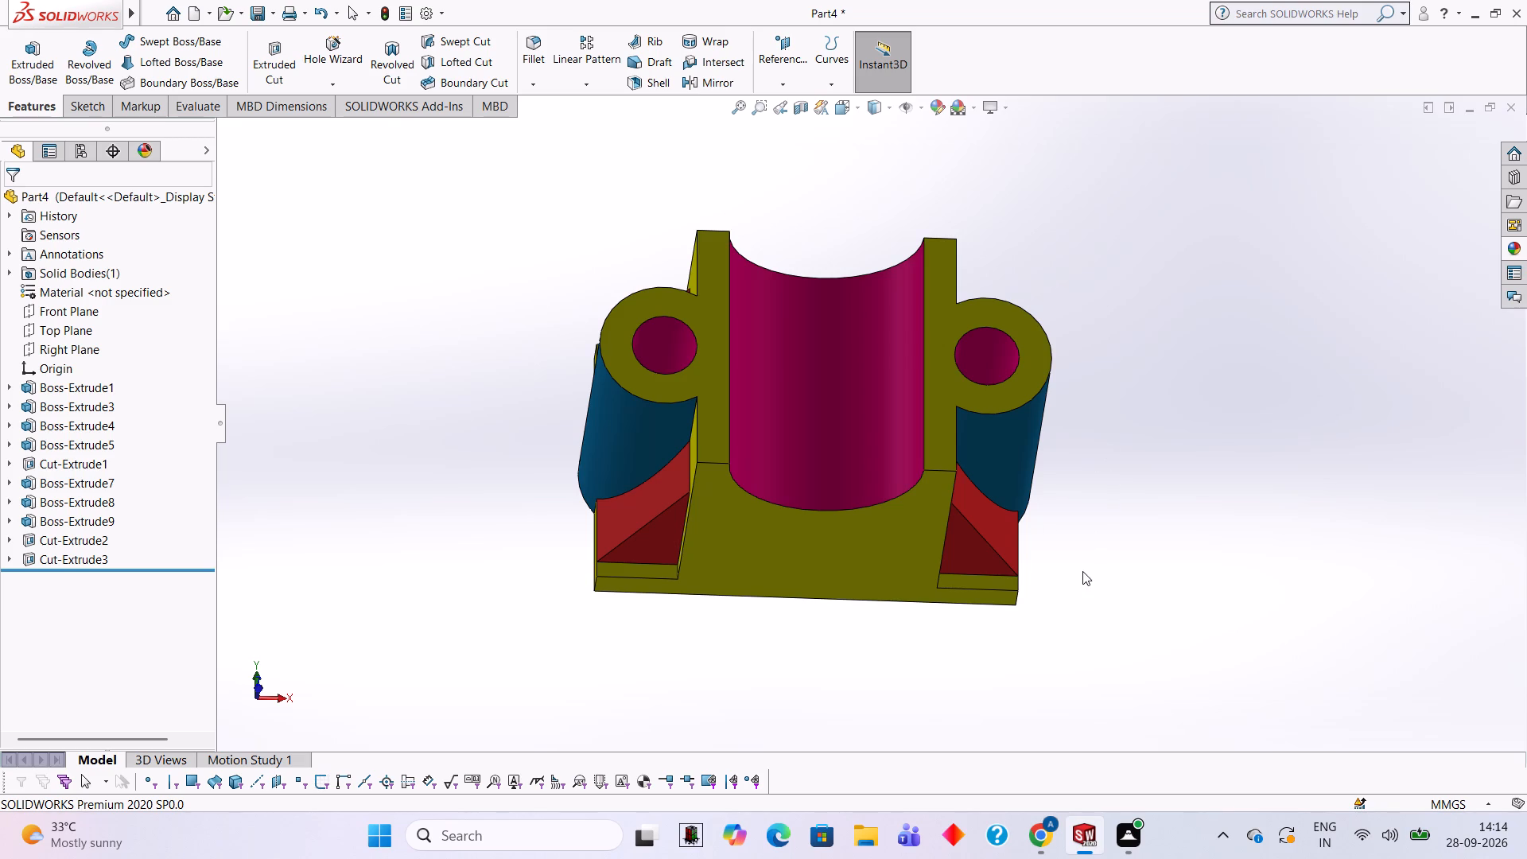
pyautogui.moveTo(1082, 571); pyautogui.dragTo(1389, 518, button='middle')
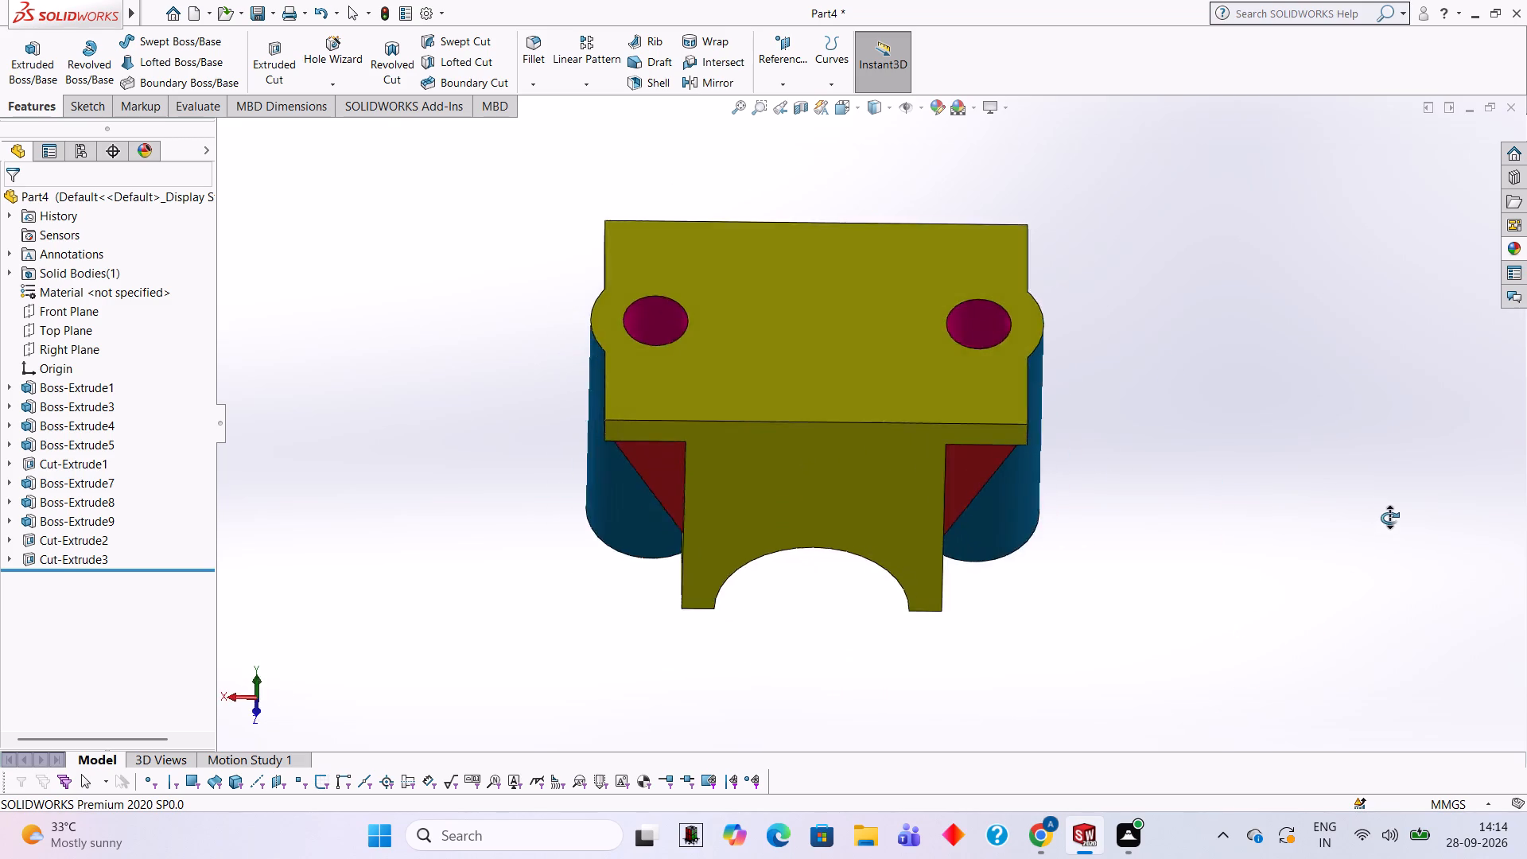
pyautogui.moveTo(1389, 518); pyautogui.dragTo(1130, 499, button='middle')
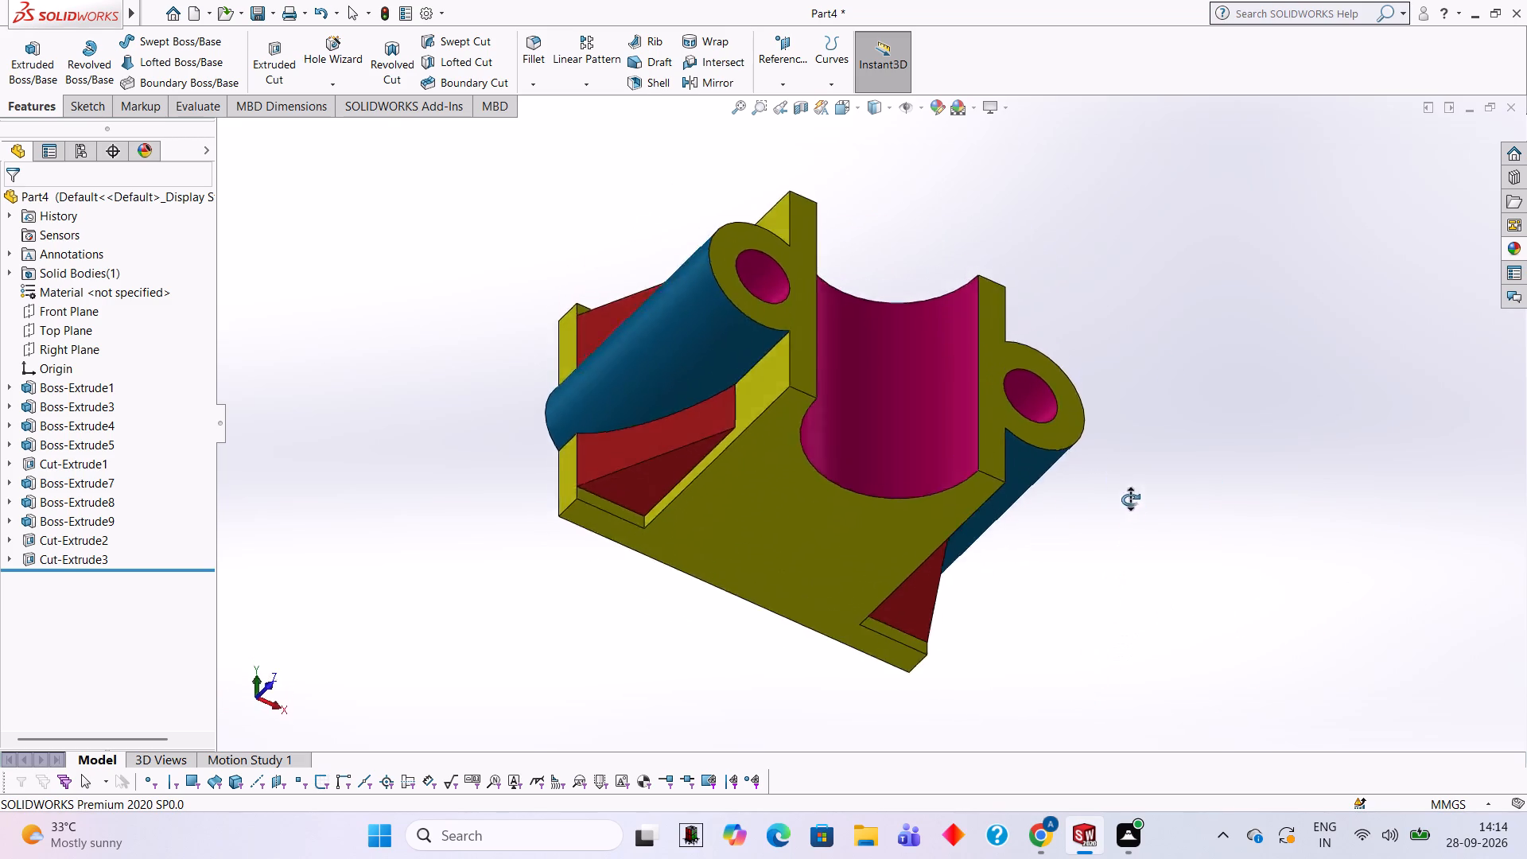
pyautogui.moveTo(1130, 499); pyautogui.dragTo(1105, 539, button='middle')
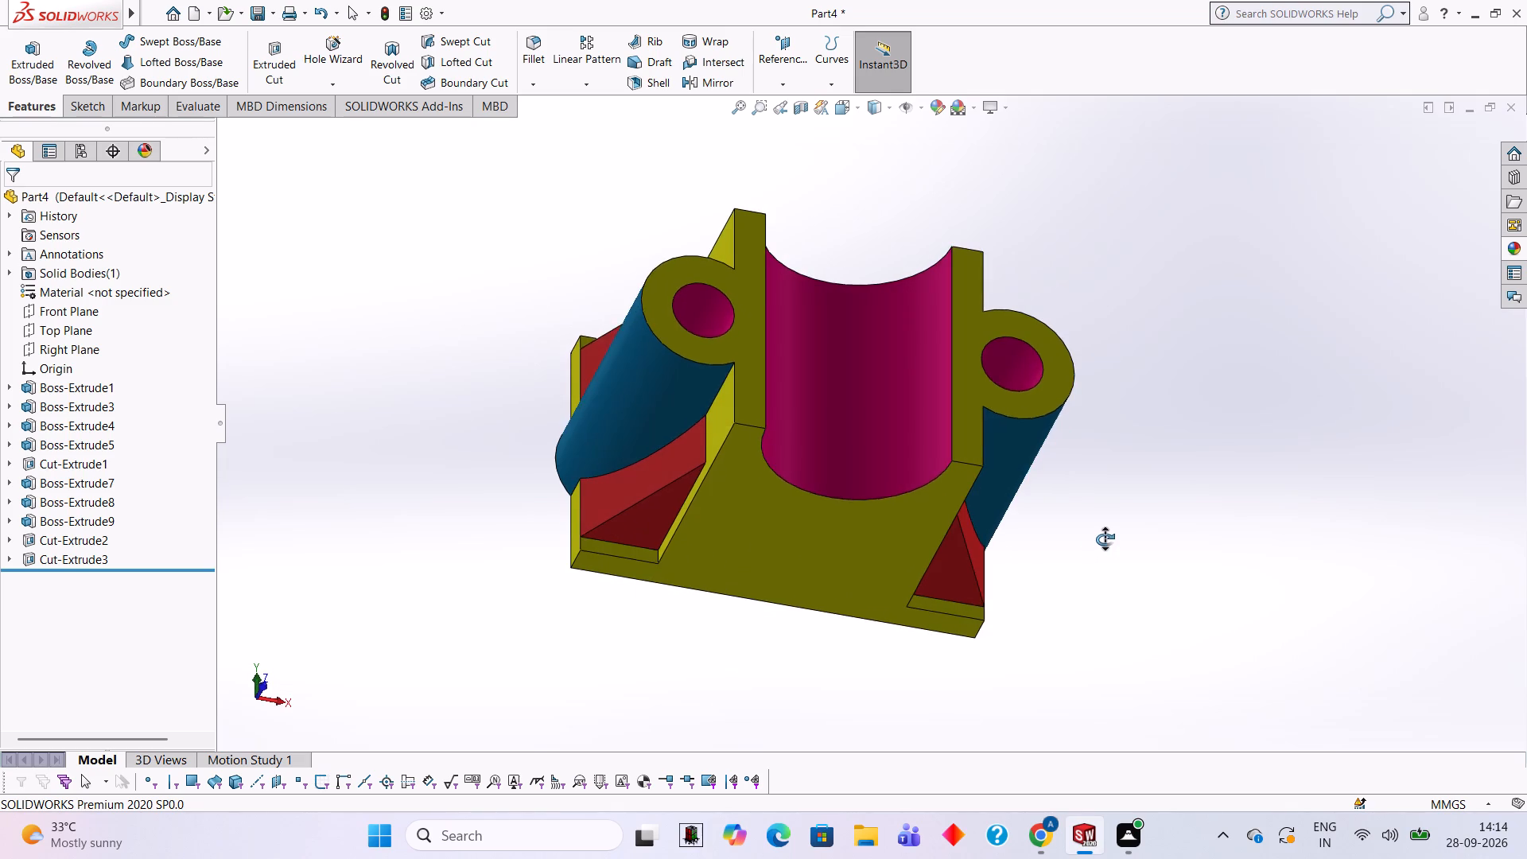
pyautogui.moveTo(1105, 539); pyautogui.dragTo(1099, 511, button='middle')
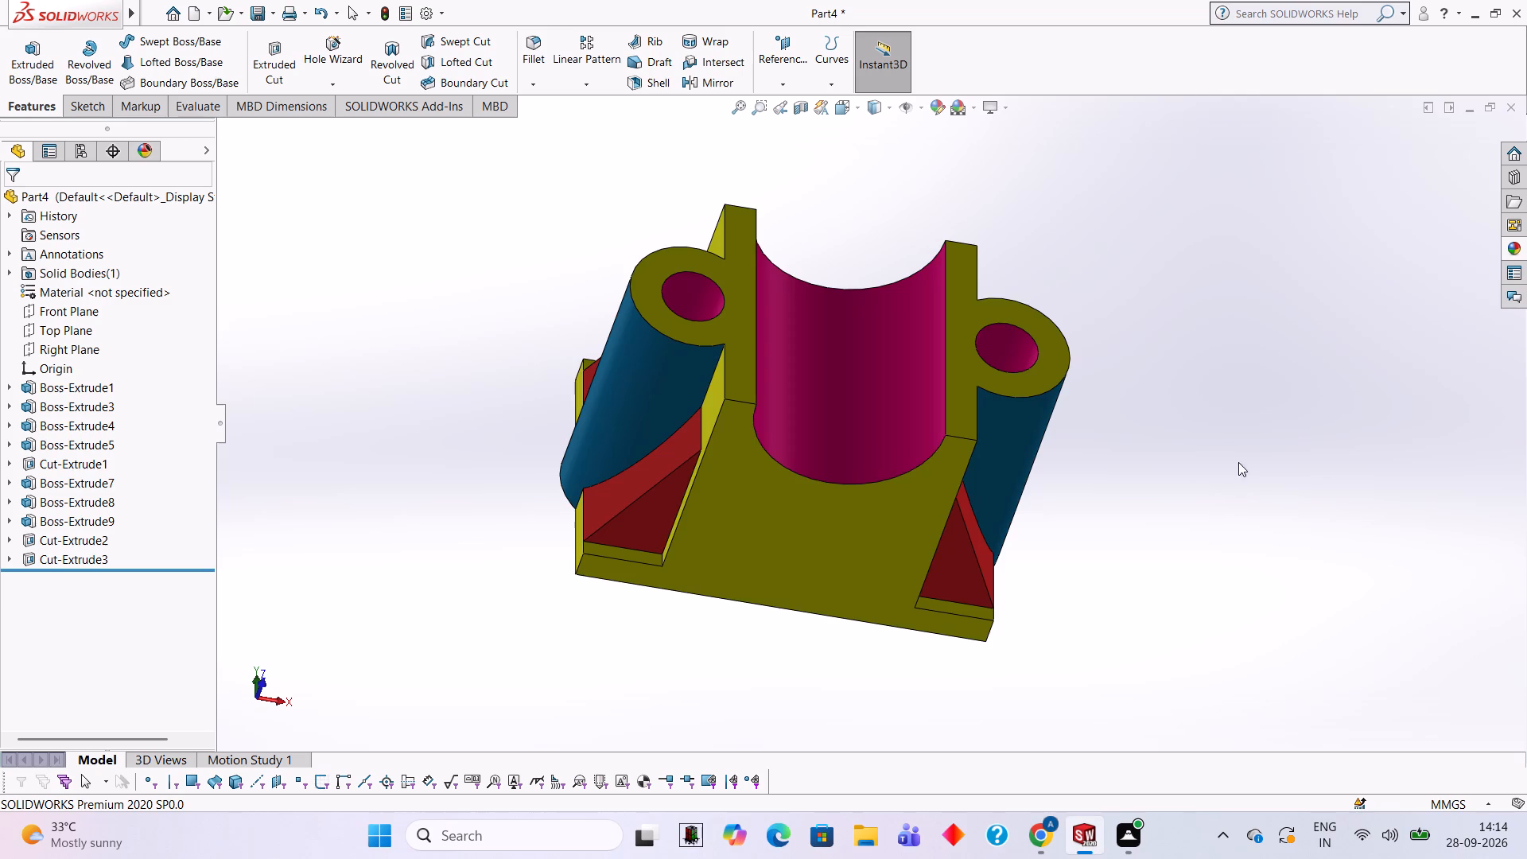
pyautogui.moveTo(1235, 308); pyautogui.dragTo(1274, 402, button='middle')
pyautogui.scroll(-1, 1227, 334)
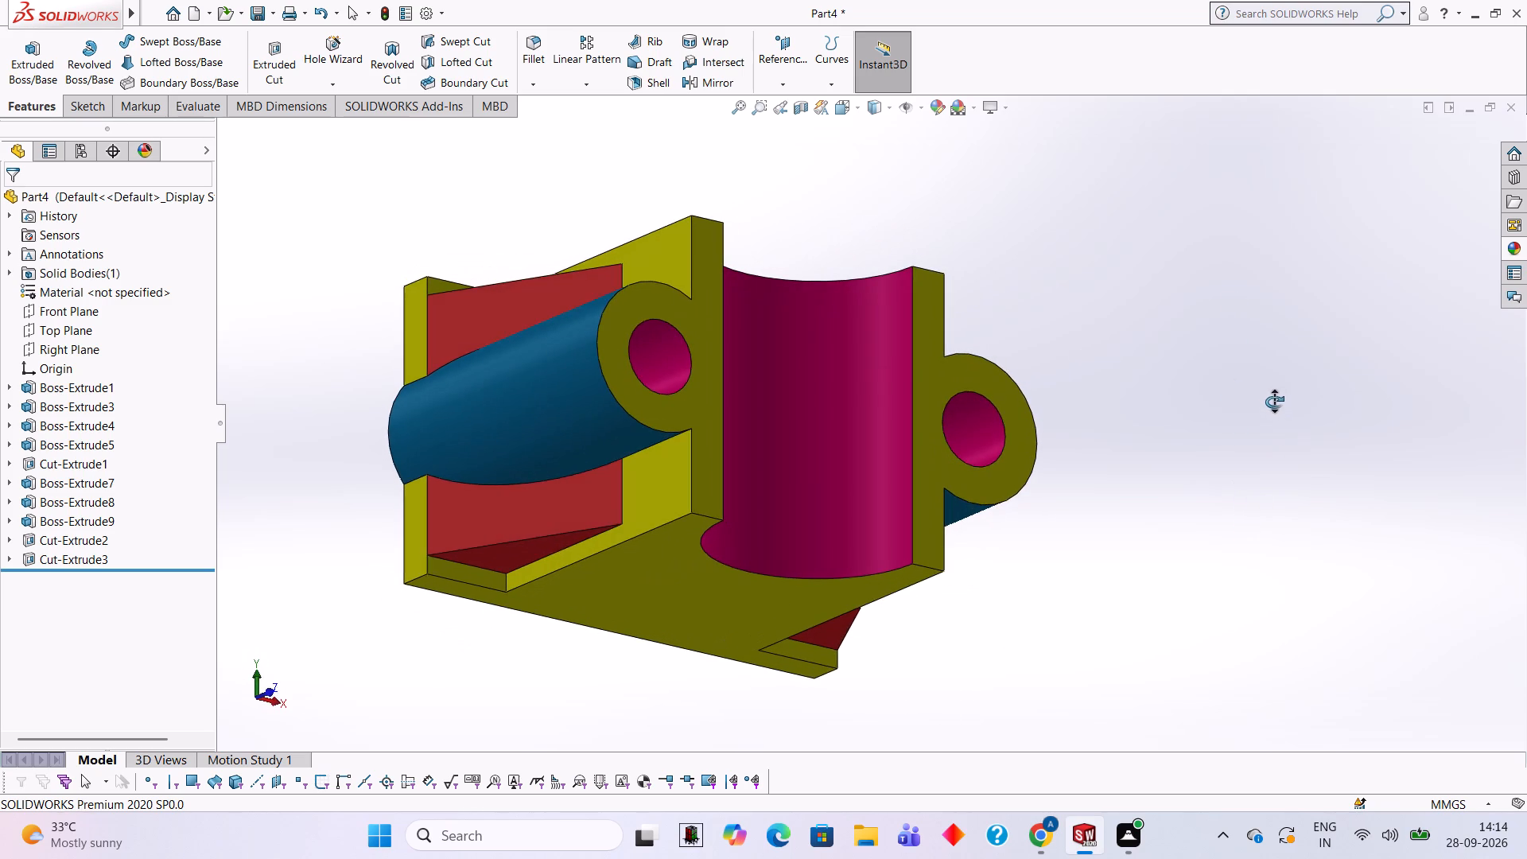
pyautogui.moveTo(1274, 402); pyautogui.dragTo(1008, 320, button='middle')
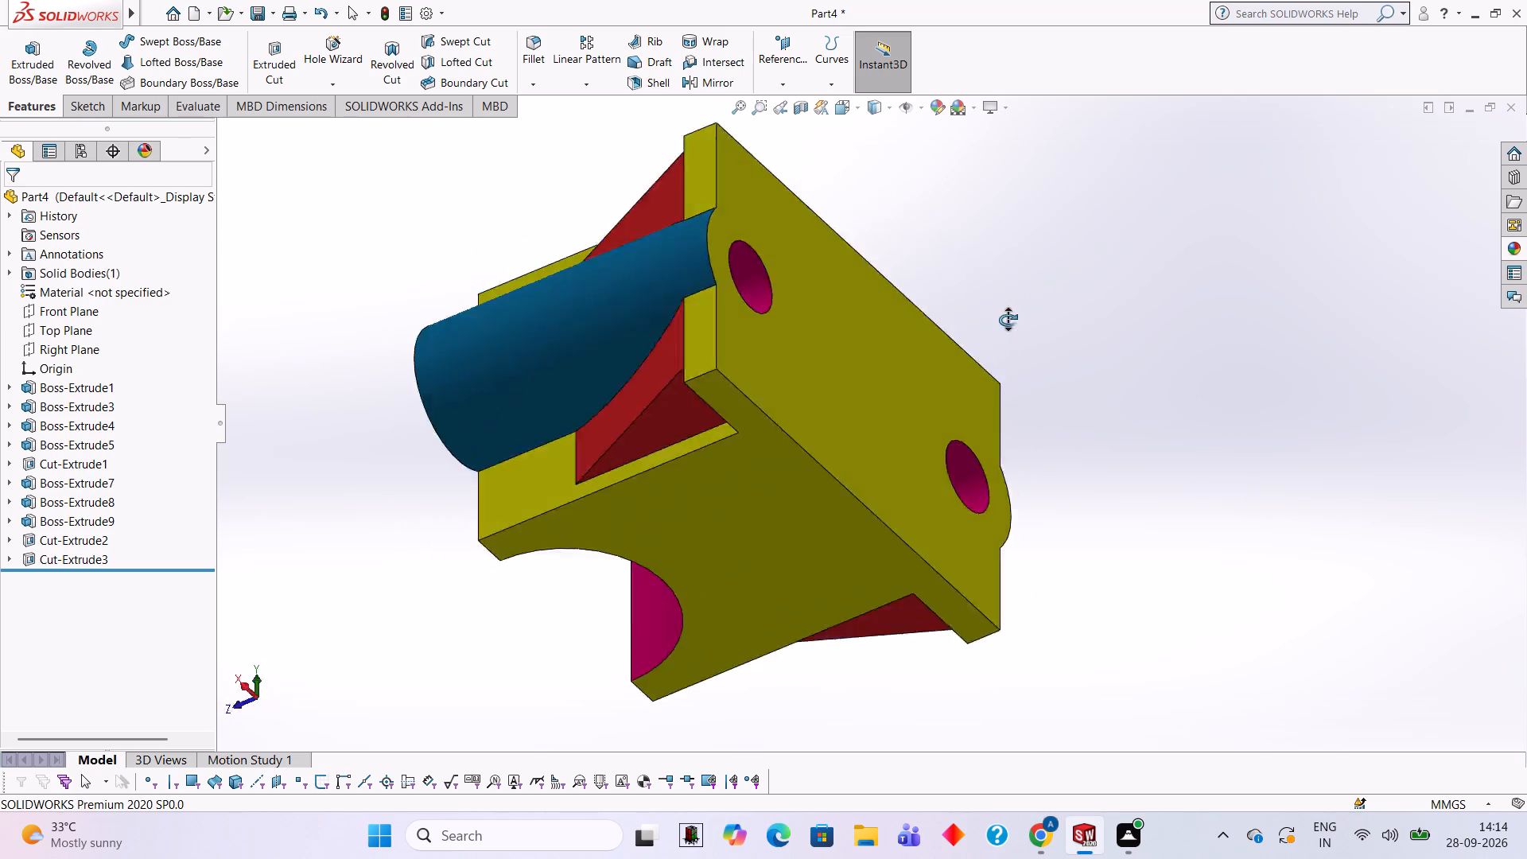
pyautogui.moveTo(1008, 320); pyautogui.dragTo(1276, 350, button='middle')
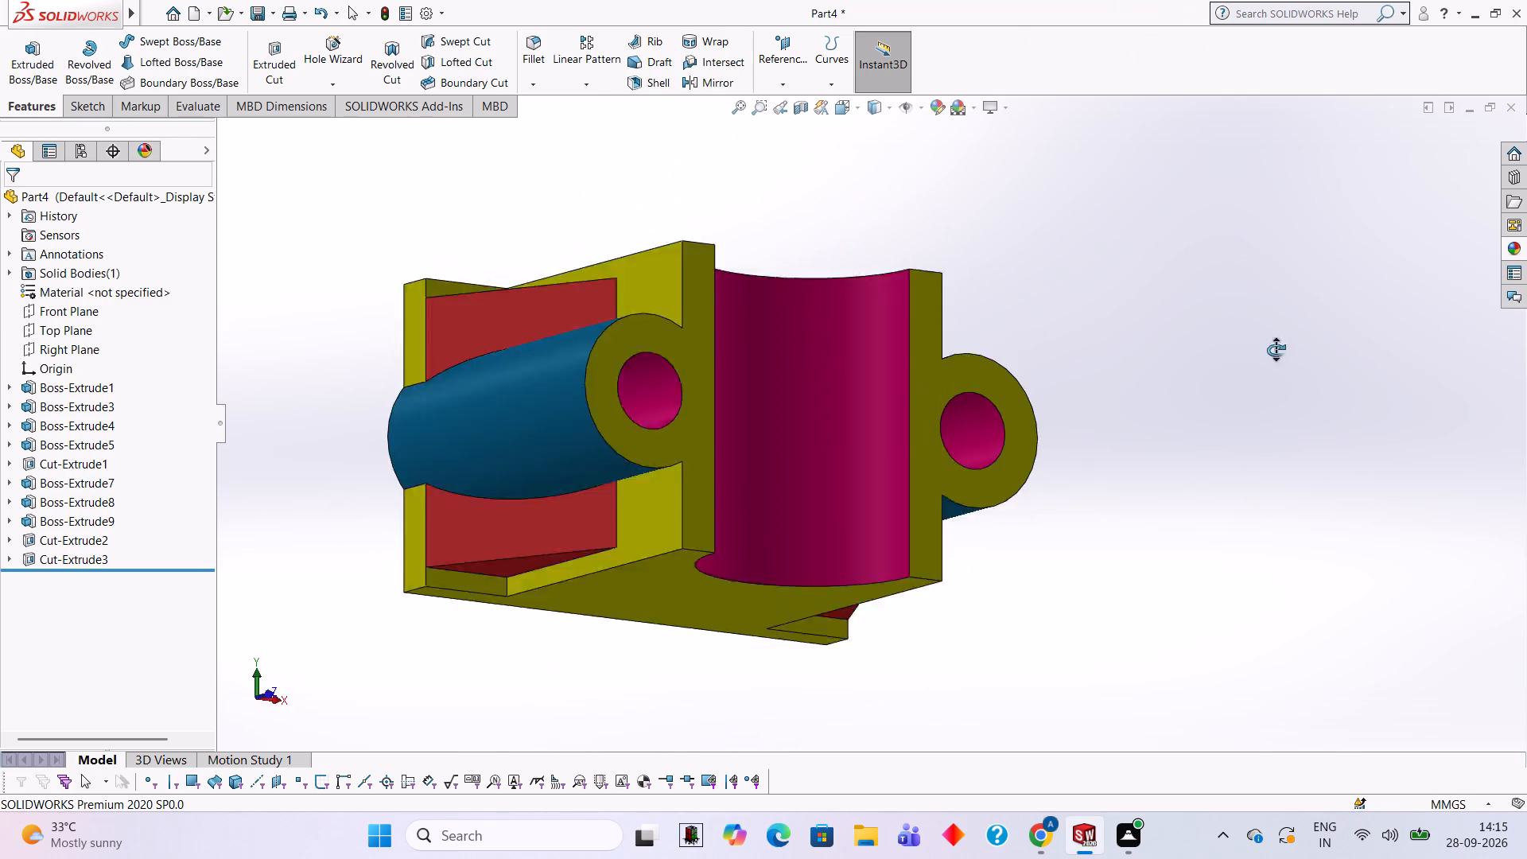
# Apply the Green solid appearance to the two +Z end faces of the block and bosses flanking the semicircular recess.
pyautogui.moveTo(1276, 350); pyautogui.dragTo(1213, 226, button='middle')
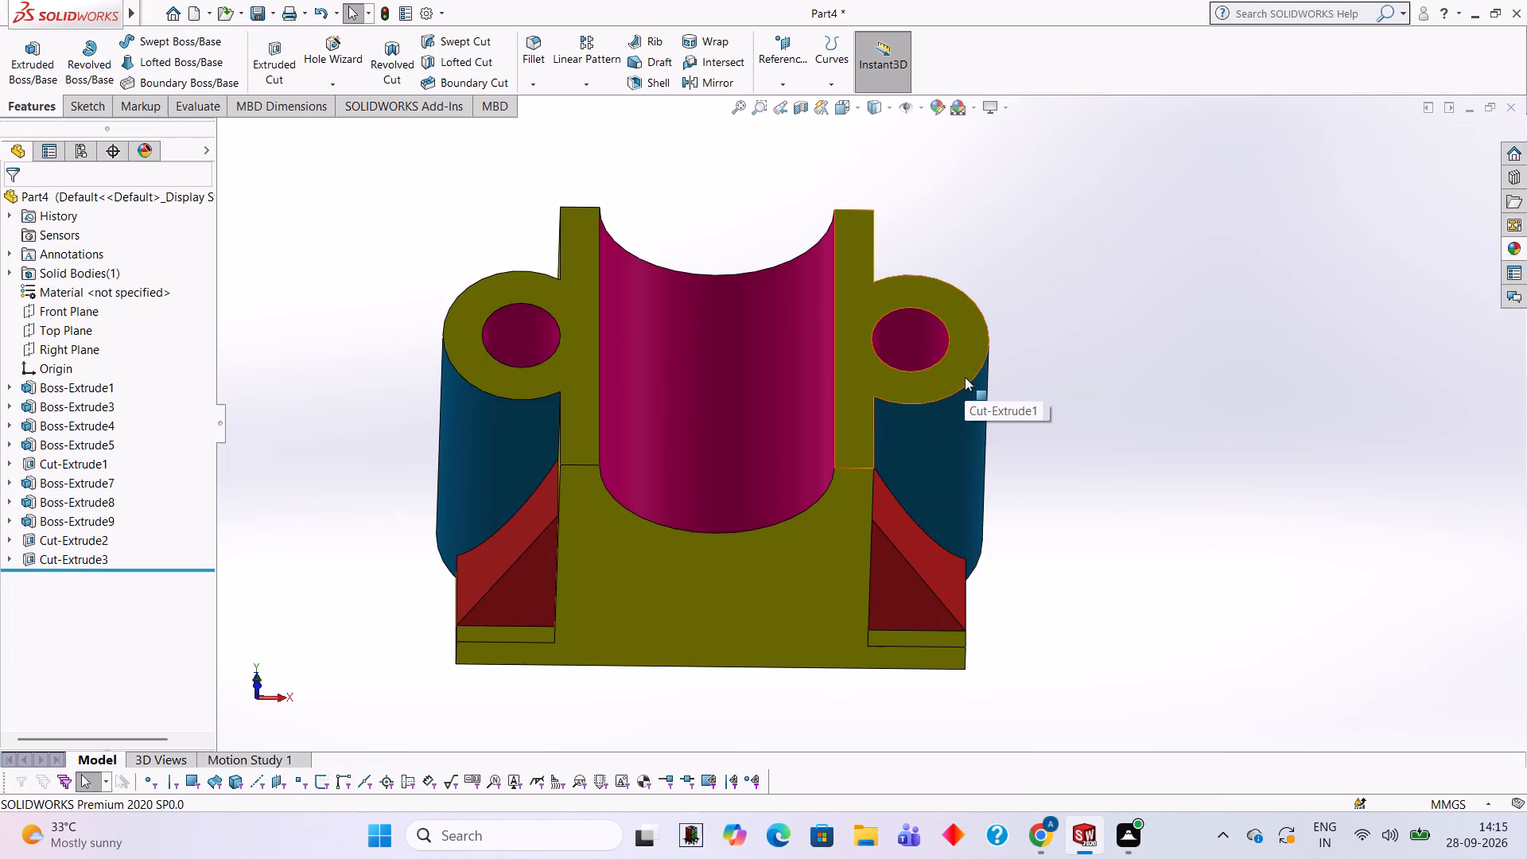
pyautogui.click(1524, 249)
pyautogui.scroll(-2, 1378, 552)
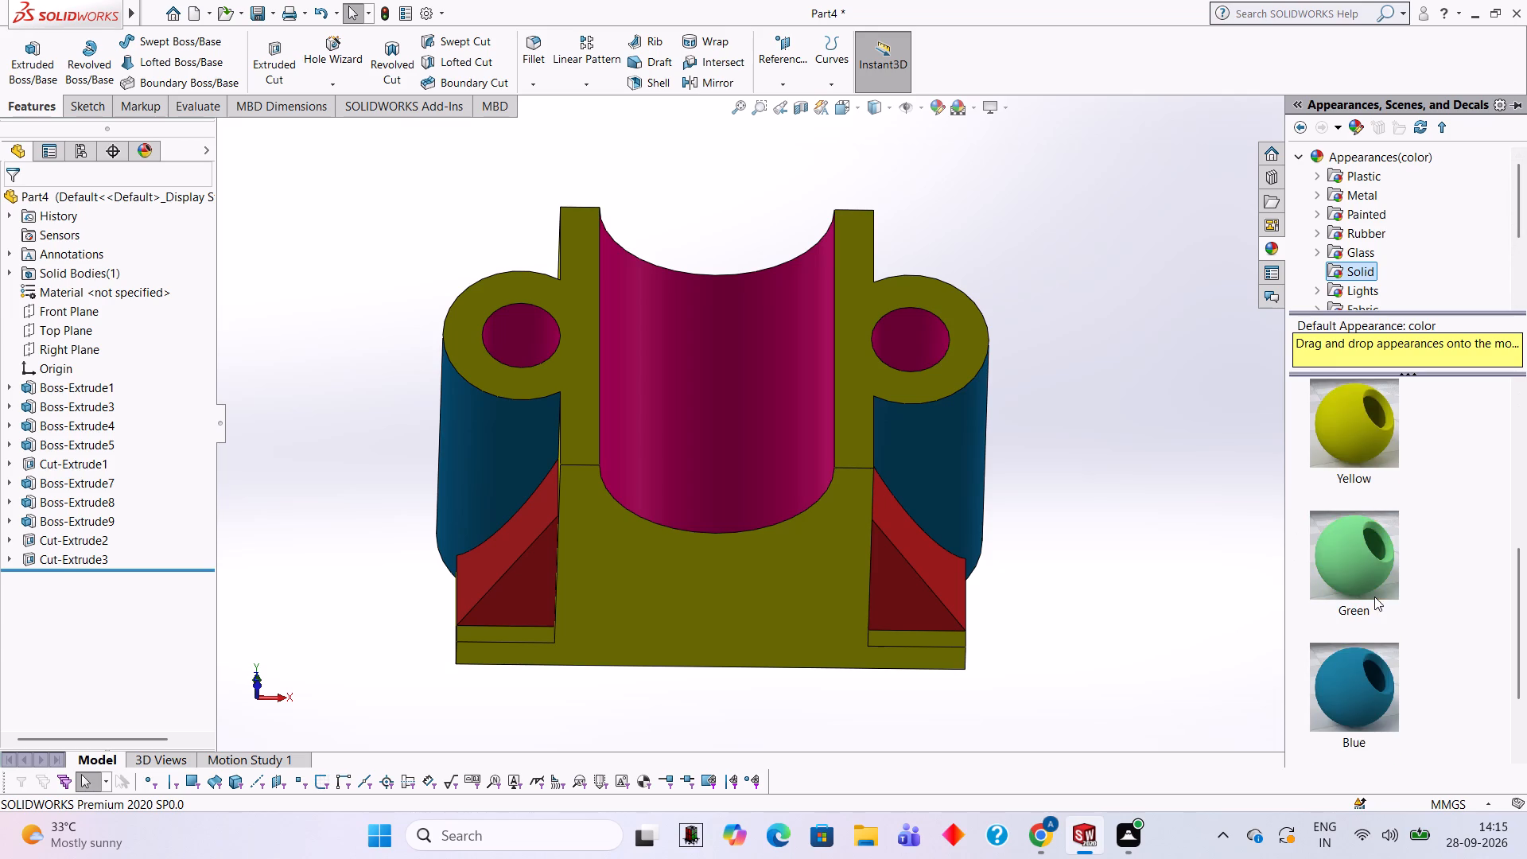
pyautogui.moveTo(1349, 547); pyautogui.dragTo(852, 365)
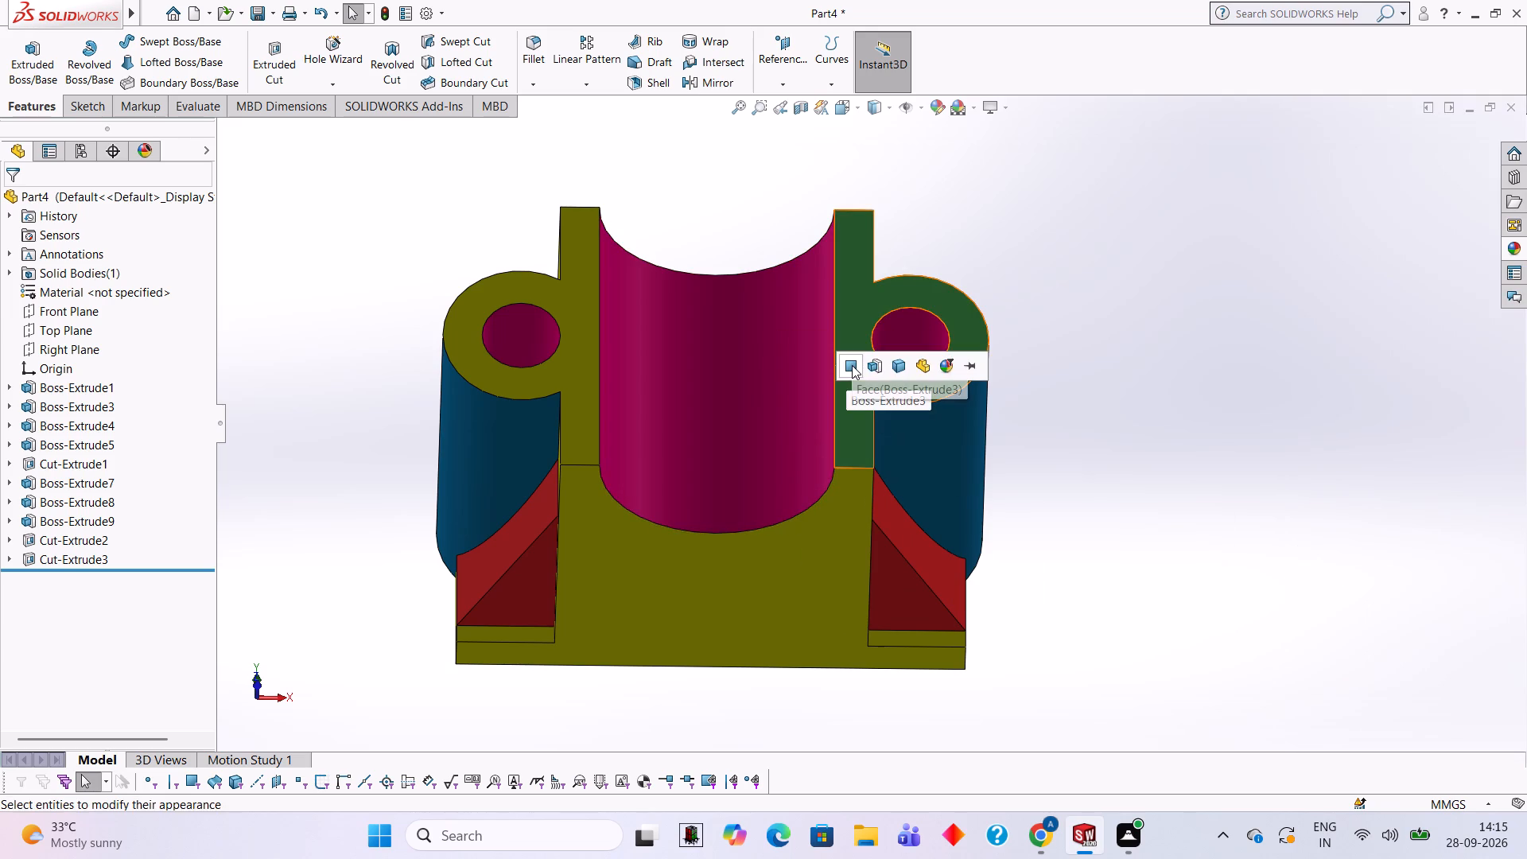
pyautogui.click(852, 365)
pyautogui.scroll(-3, 495, 348)
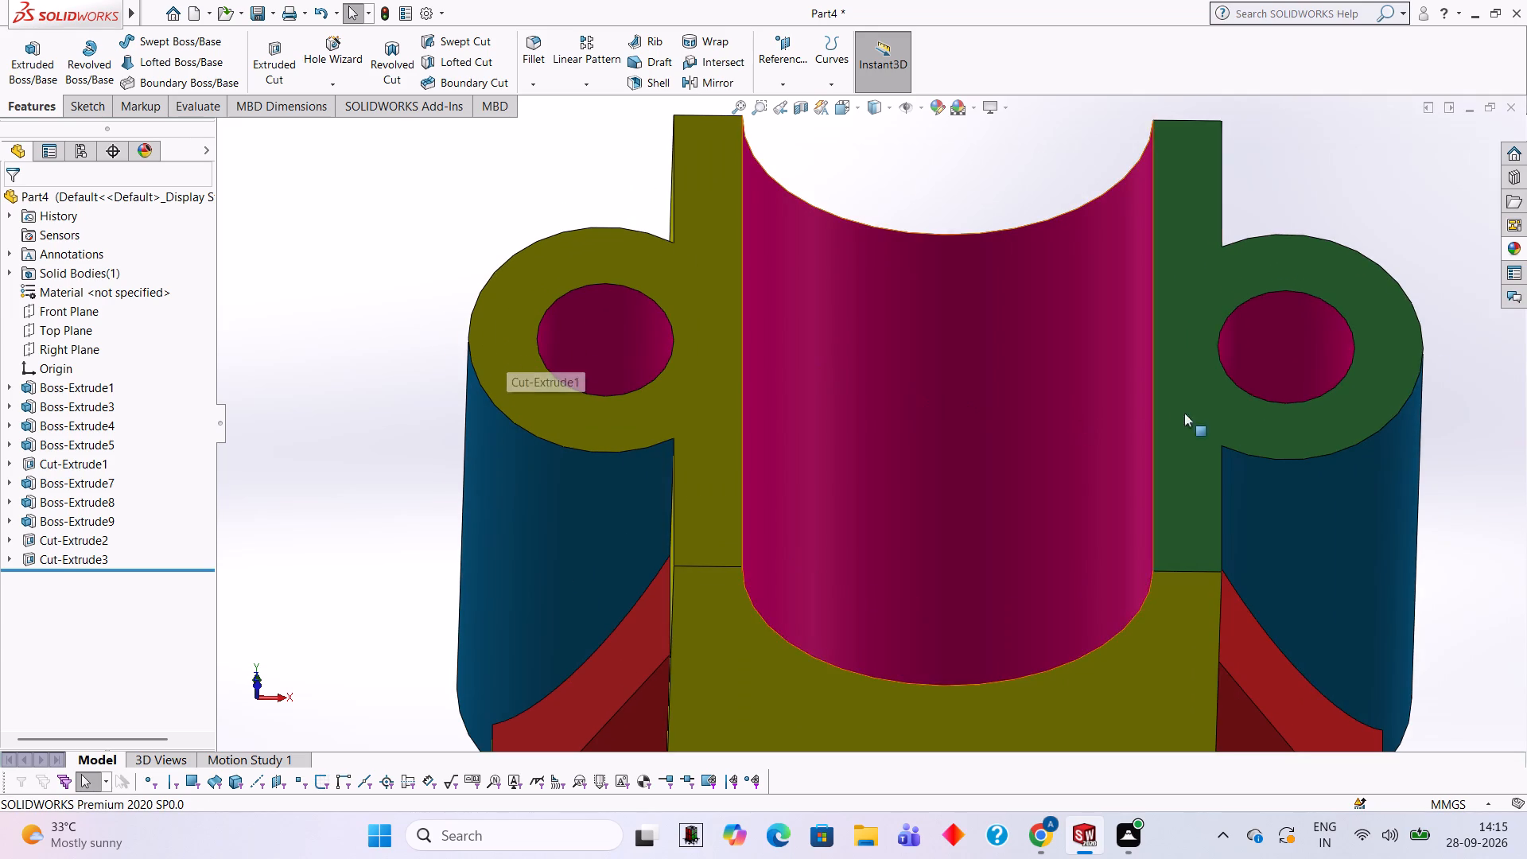
pyautogui.click(1513, 246)
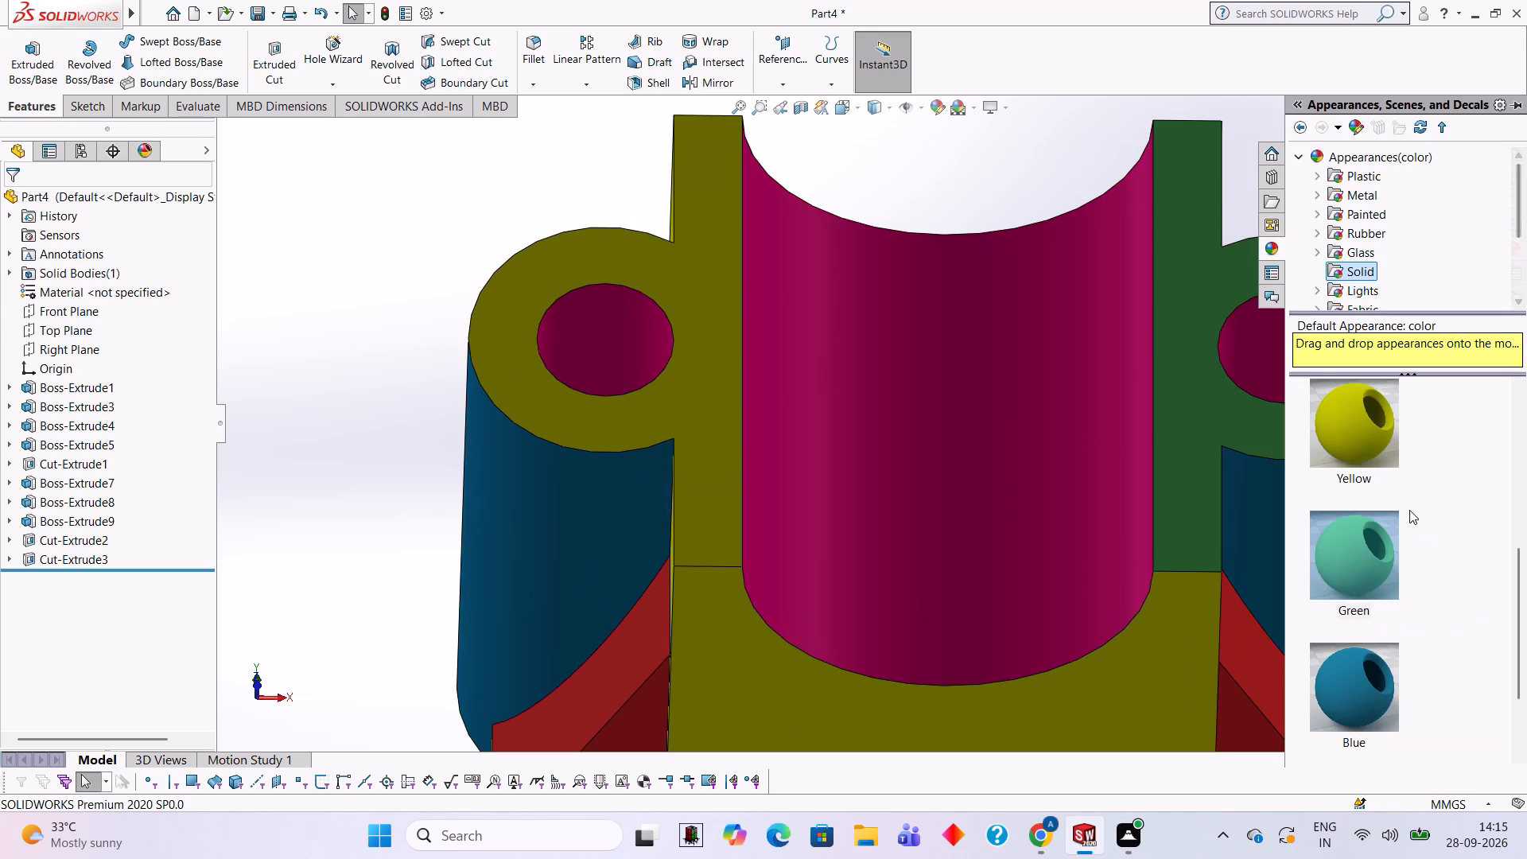
pyautogui.moveTo(1380, 546); pyautogui.dragTo(717, 374)
pyautogui.click(722, 372)
# Apply the Green solid appearance to the flat -Z face of the base containing the two bore openings.
pyautogui.scroll(3, 721, 372)
pyautogui.moveTo(859, 419); pyautogui.dragTo(832, 282, button='middle')
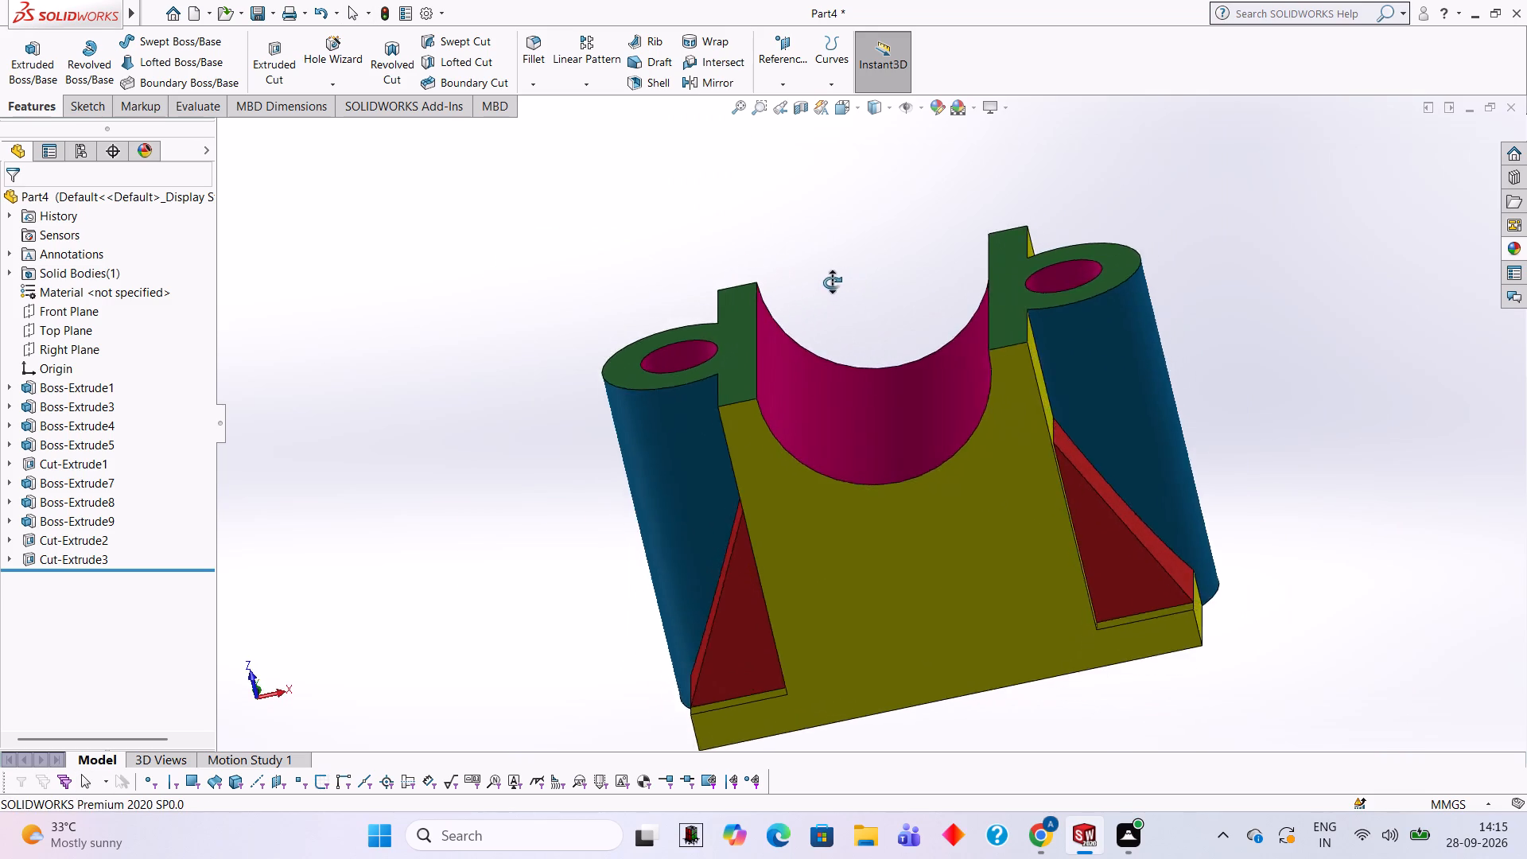
pyautogui.moveTo(832, 282); pyautogui.dragTo(857, 389, button='middle')
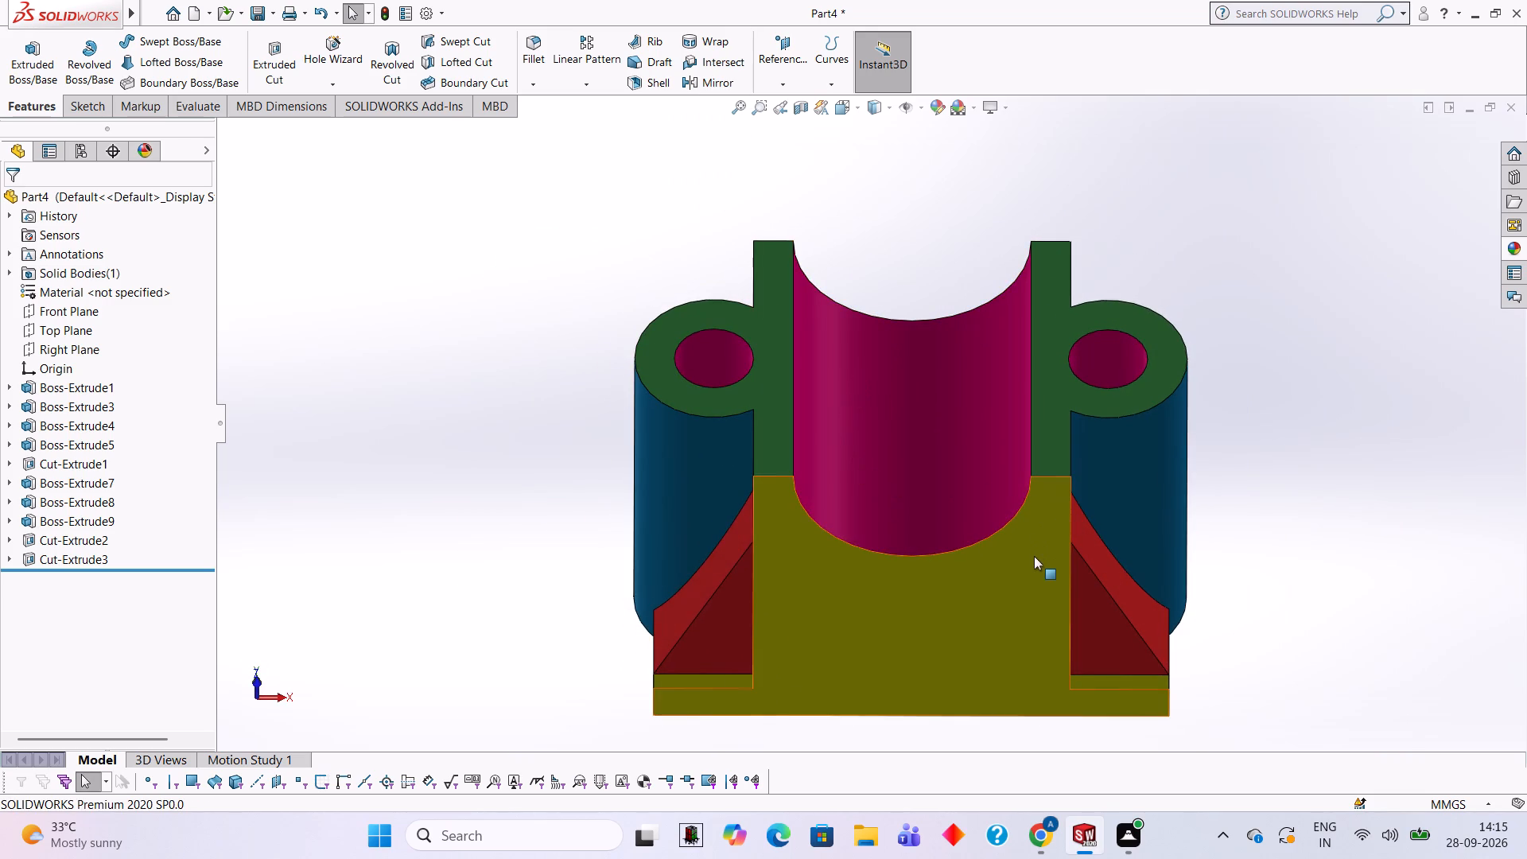
pyautogui.moveTo(1370, 296); pyautogui.dragTo(1292, 418, button='middle')
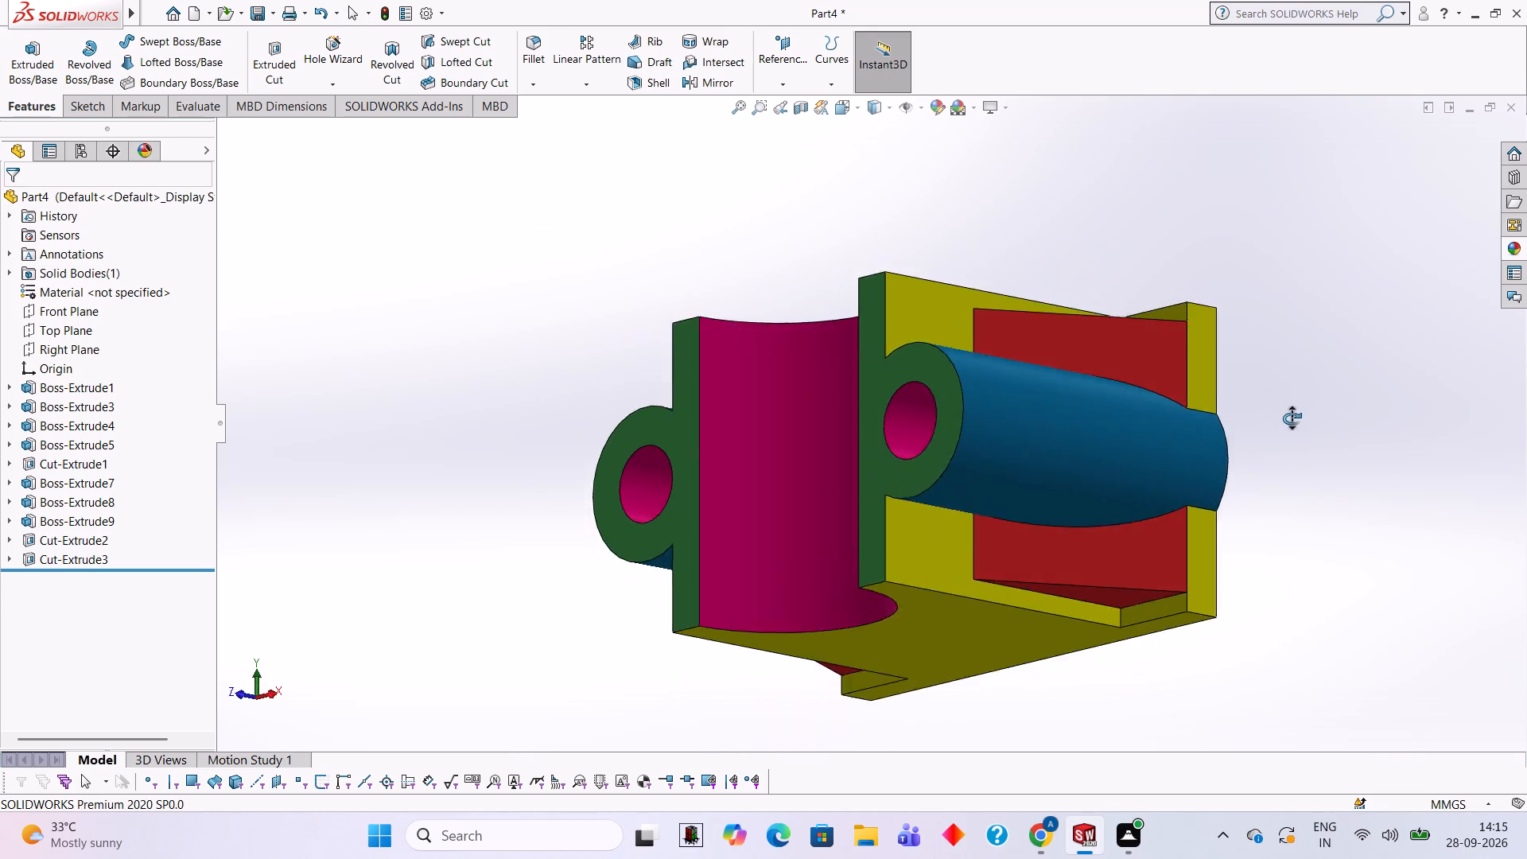
pyautogui.moveTo(1292, 418); pyautogui.dragTo(1328, 409, button='middle')
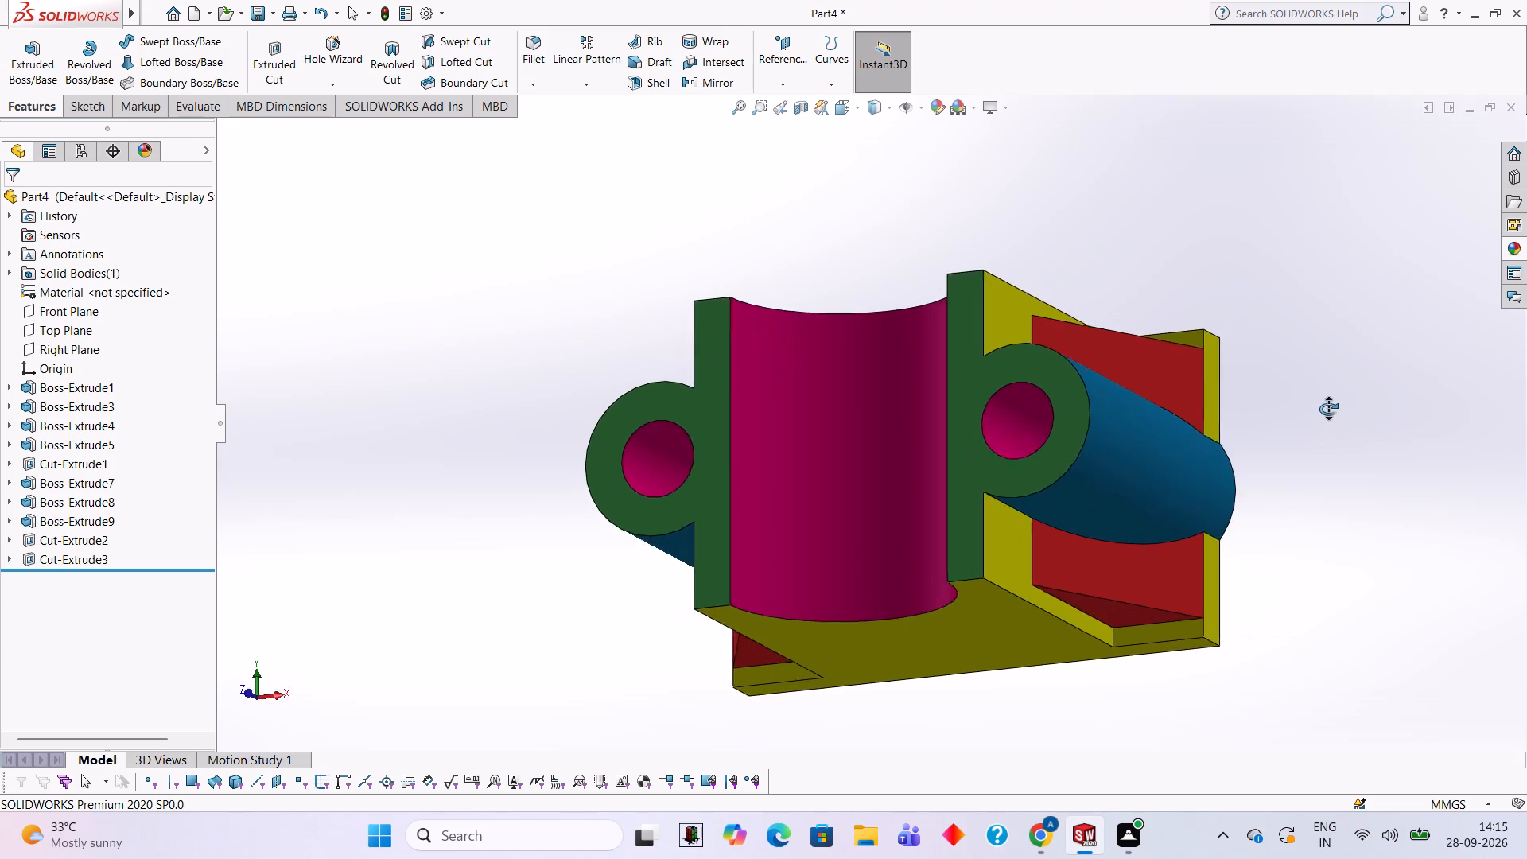
pyautogui.moveTo(1328, 409); pyautogui.dragTo(1069, 474, button='middle')
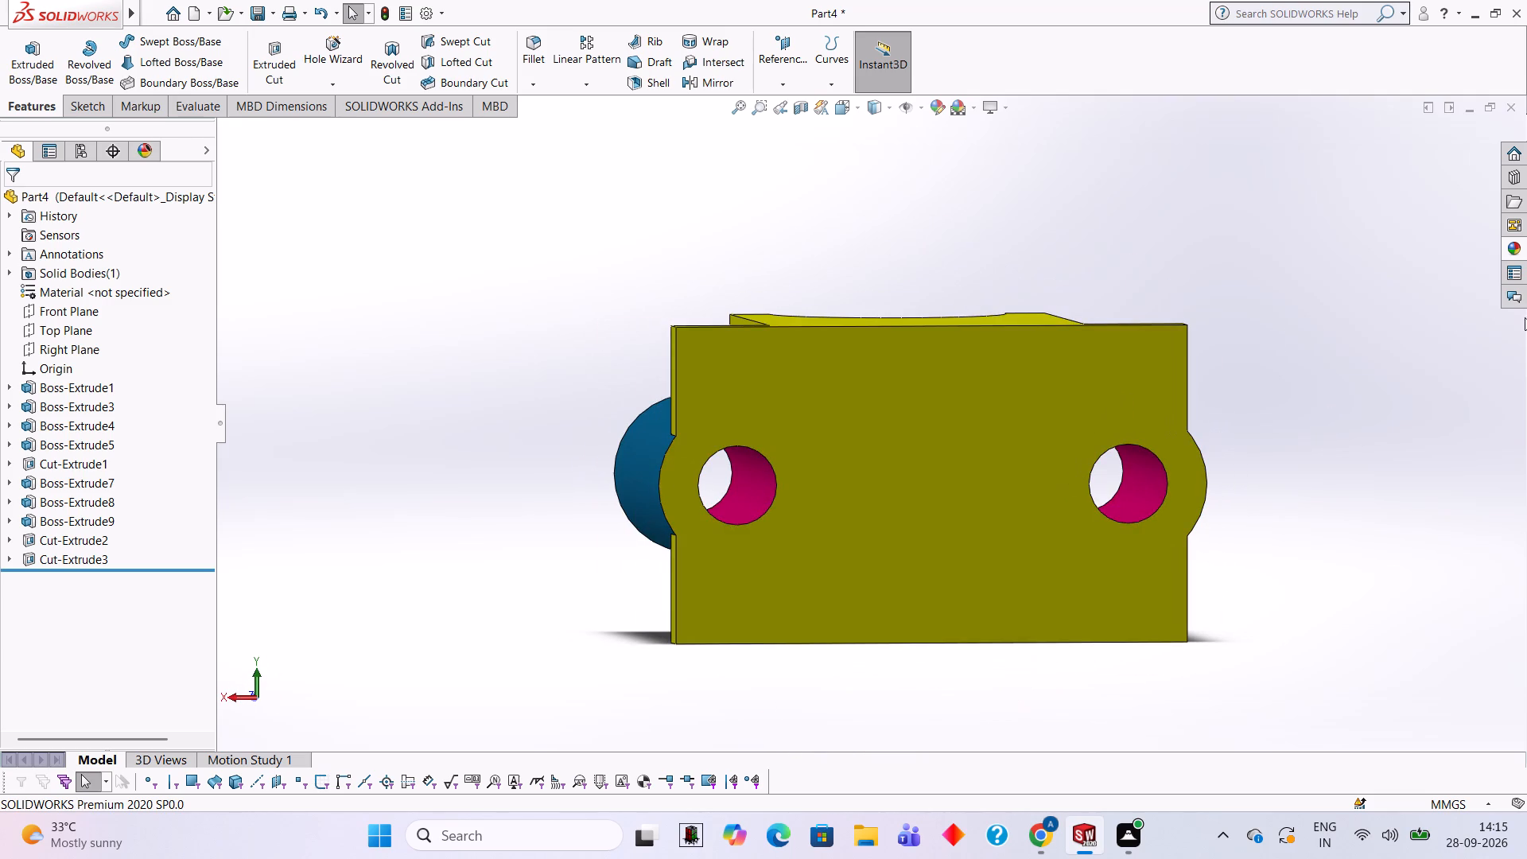
pyautogui.click(1510, 257)
pyautogui.moveTo(1376, 536); pyautogui.dragTo(1179, 548)
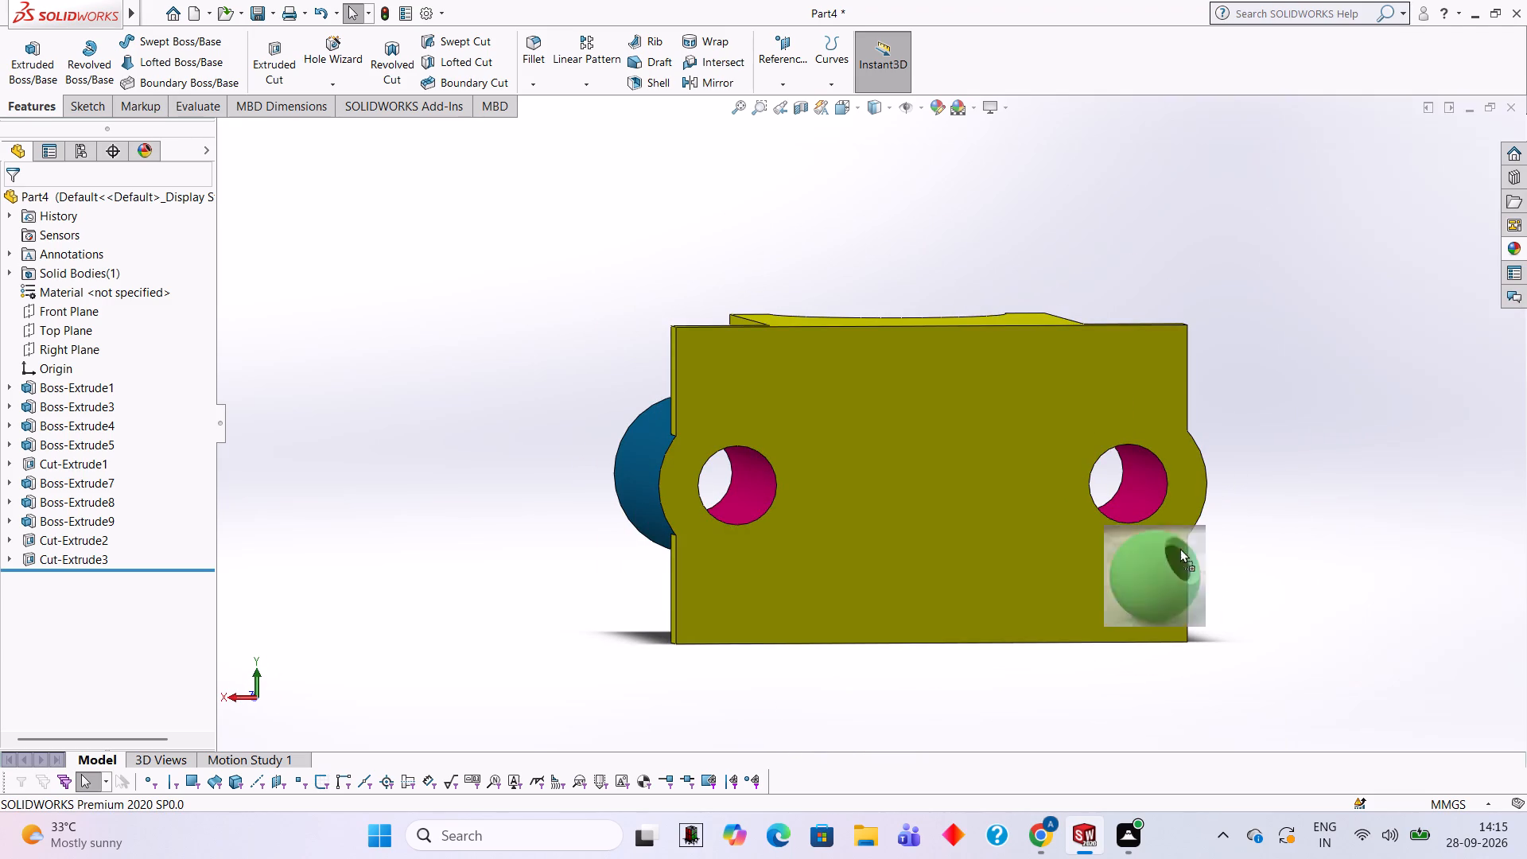
pyautogui.moveTo(1179, 548); pyautogui.dragTo(964, 394)
pyautogui.click(960, 399)
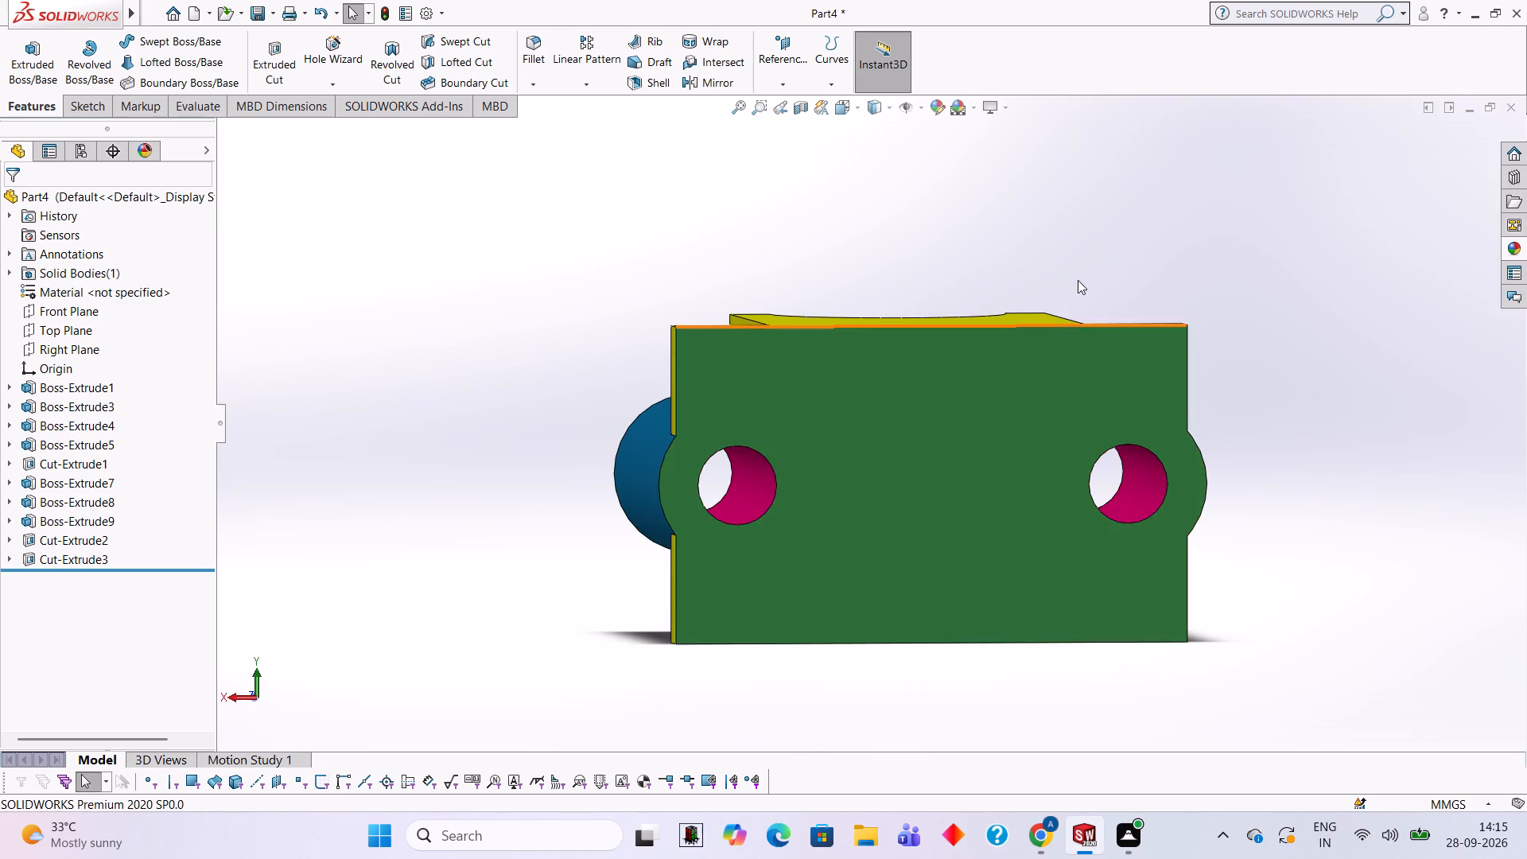
# Examine the coloured part from several angles to check the green faces against the other colours.
pyautogui.moveTo(1078, 280); pyautogui.dragTo(1260, 356, button='middle')
pyautogui.moveTo(1134, 566); pyautogui.dragTo(1154, 196, button='middle')
pyautogui.moveTo(1078, 449); pyautogui.dragTo(1078, 430, button='middle')
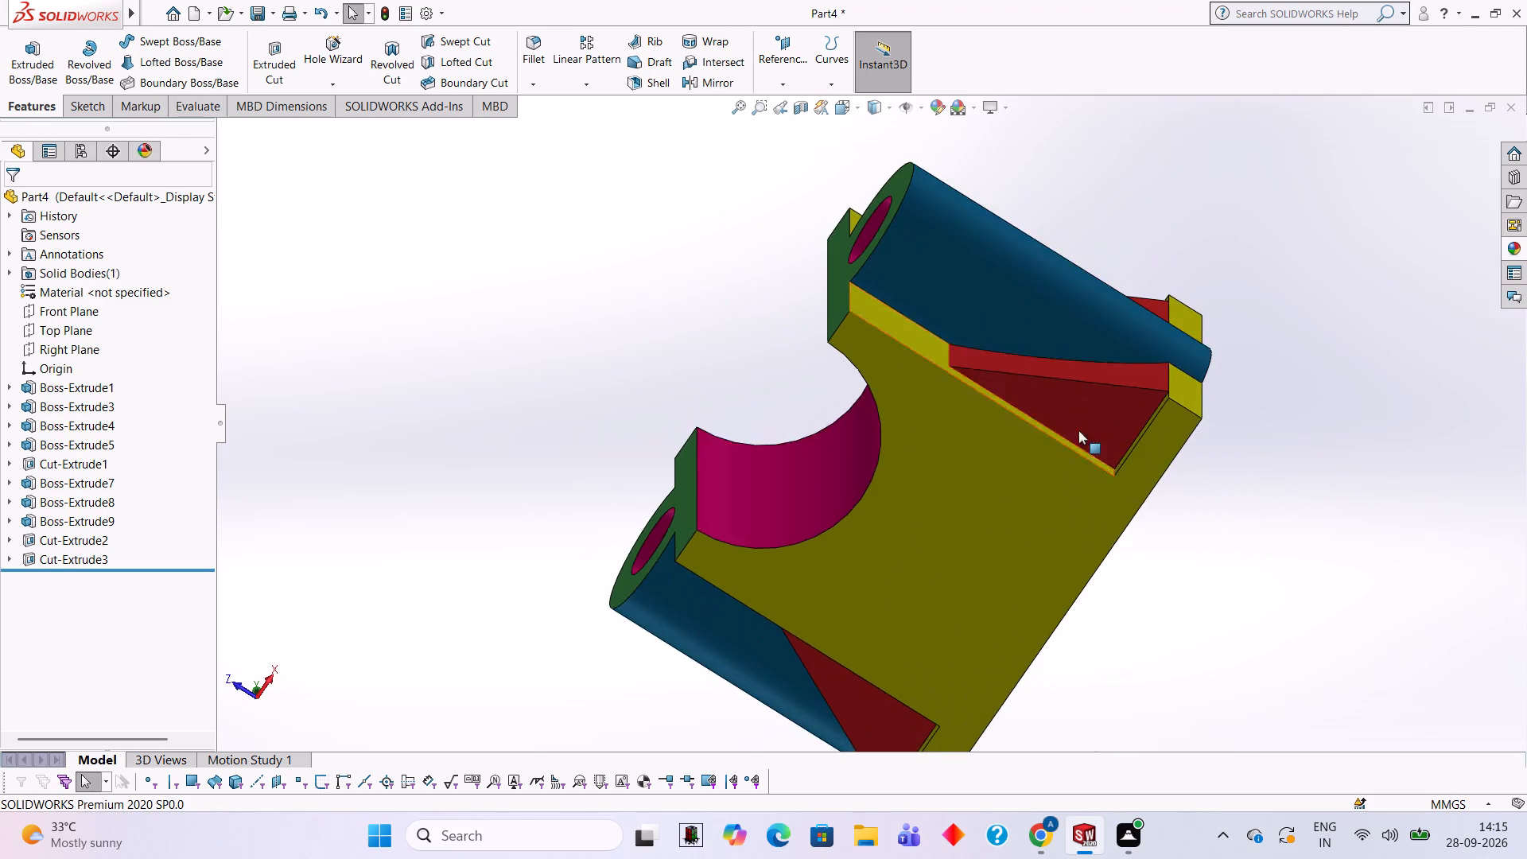
pyautogui.moveTo(1078, 430); pyautogui.dragTo(1048, 554, button='middle')
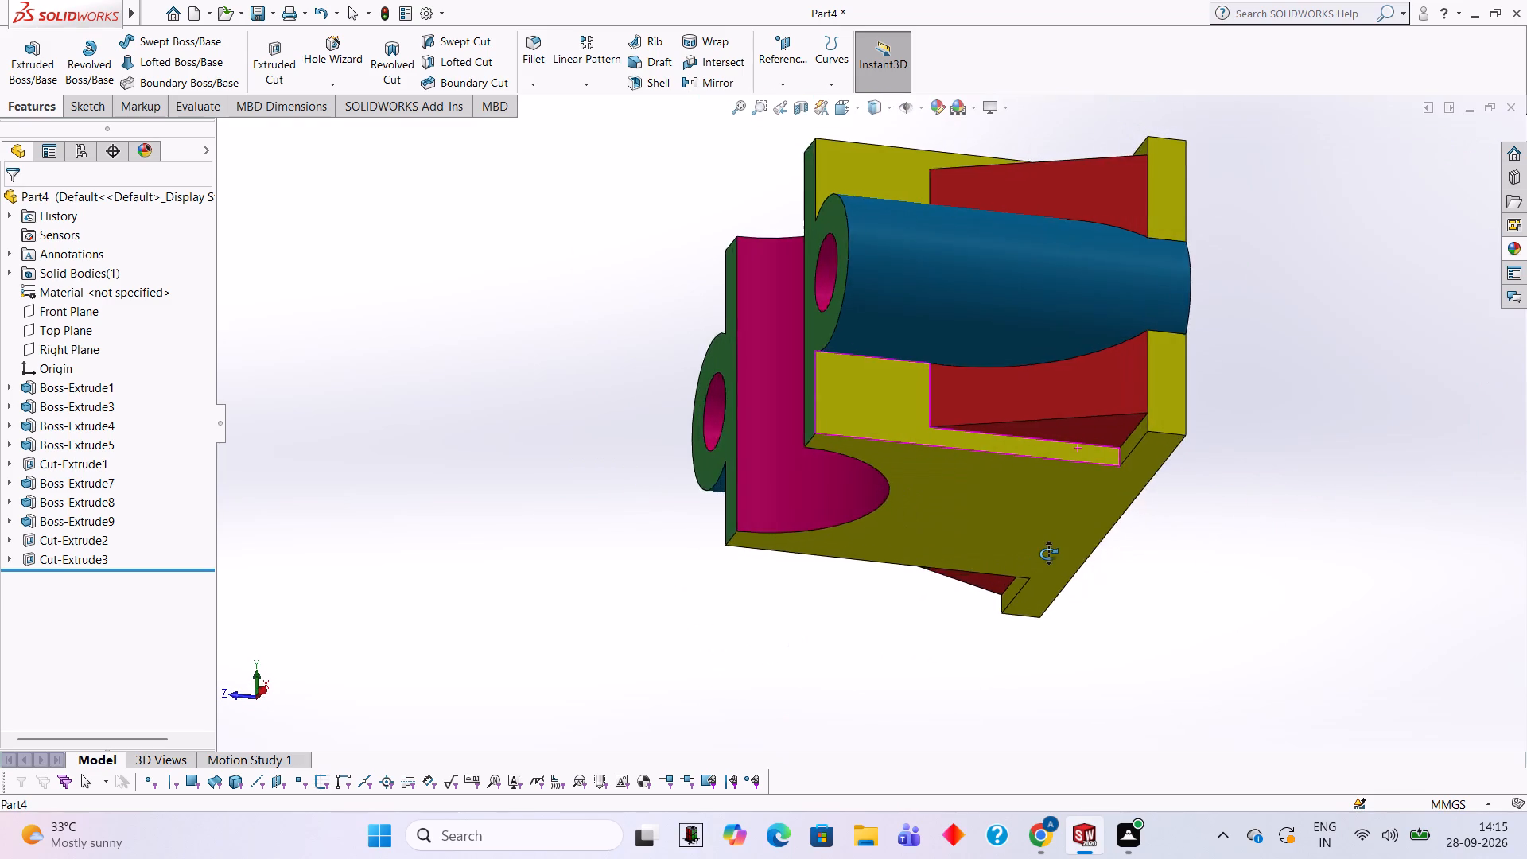
pyautogui.moveTo(1048, 554); pyautogui.dragTo(1050, 505, button='middle')
pyautogui.moveTo(1094, 429); pyautogui.dragTo(1241, 528, button='middle')
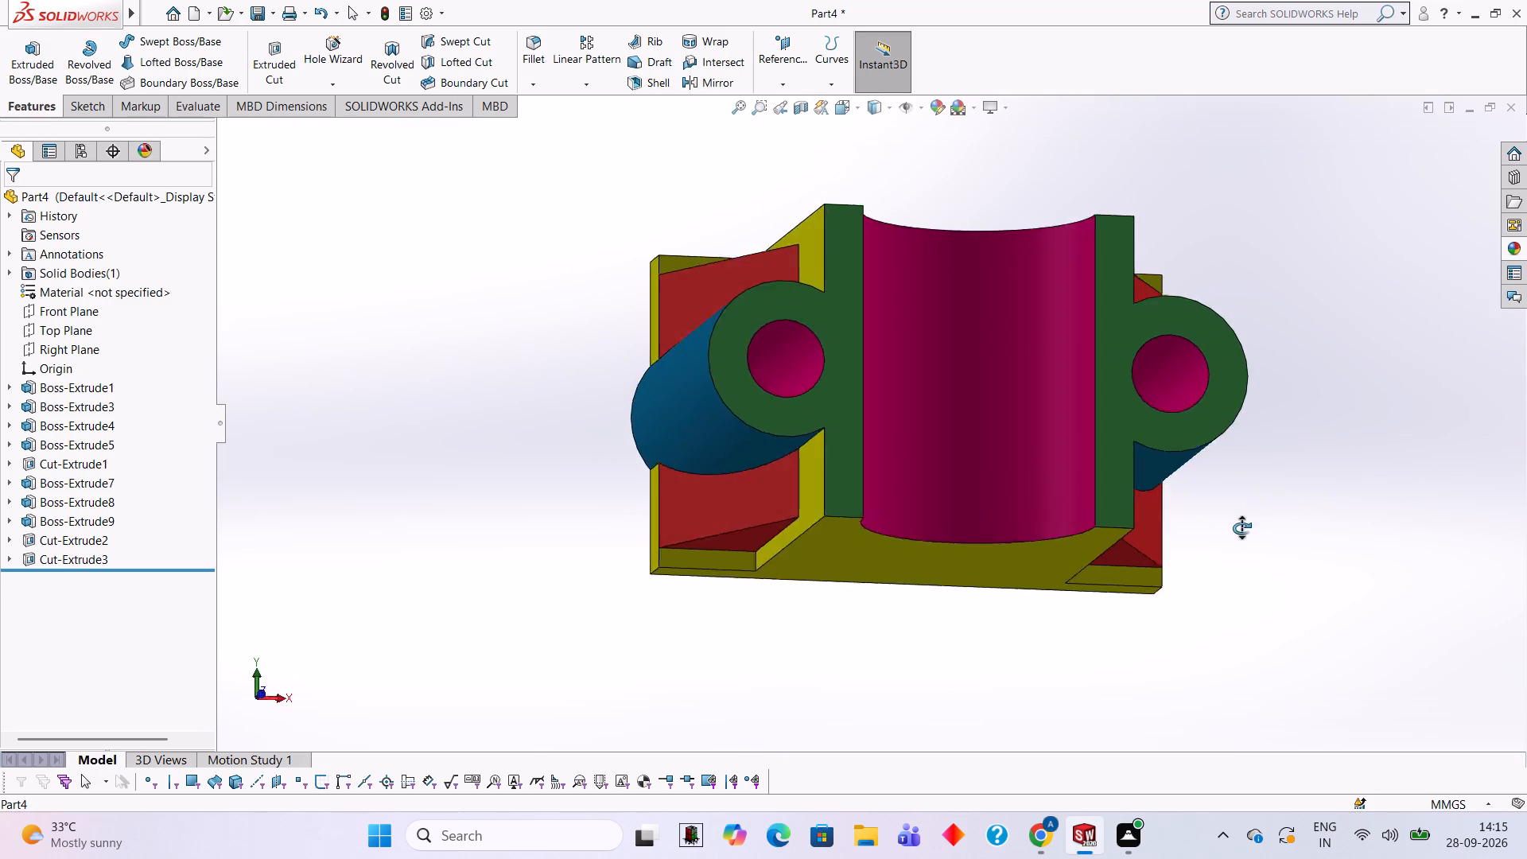
pyautogui.moveTo(1241, 528); pyautogui.dragTo(1236, 349, button='middle')
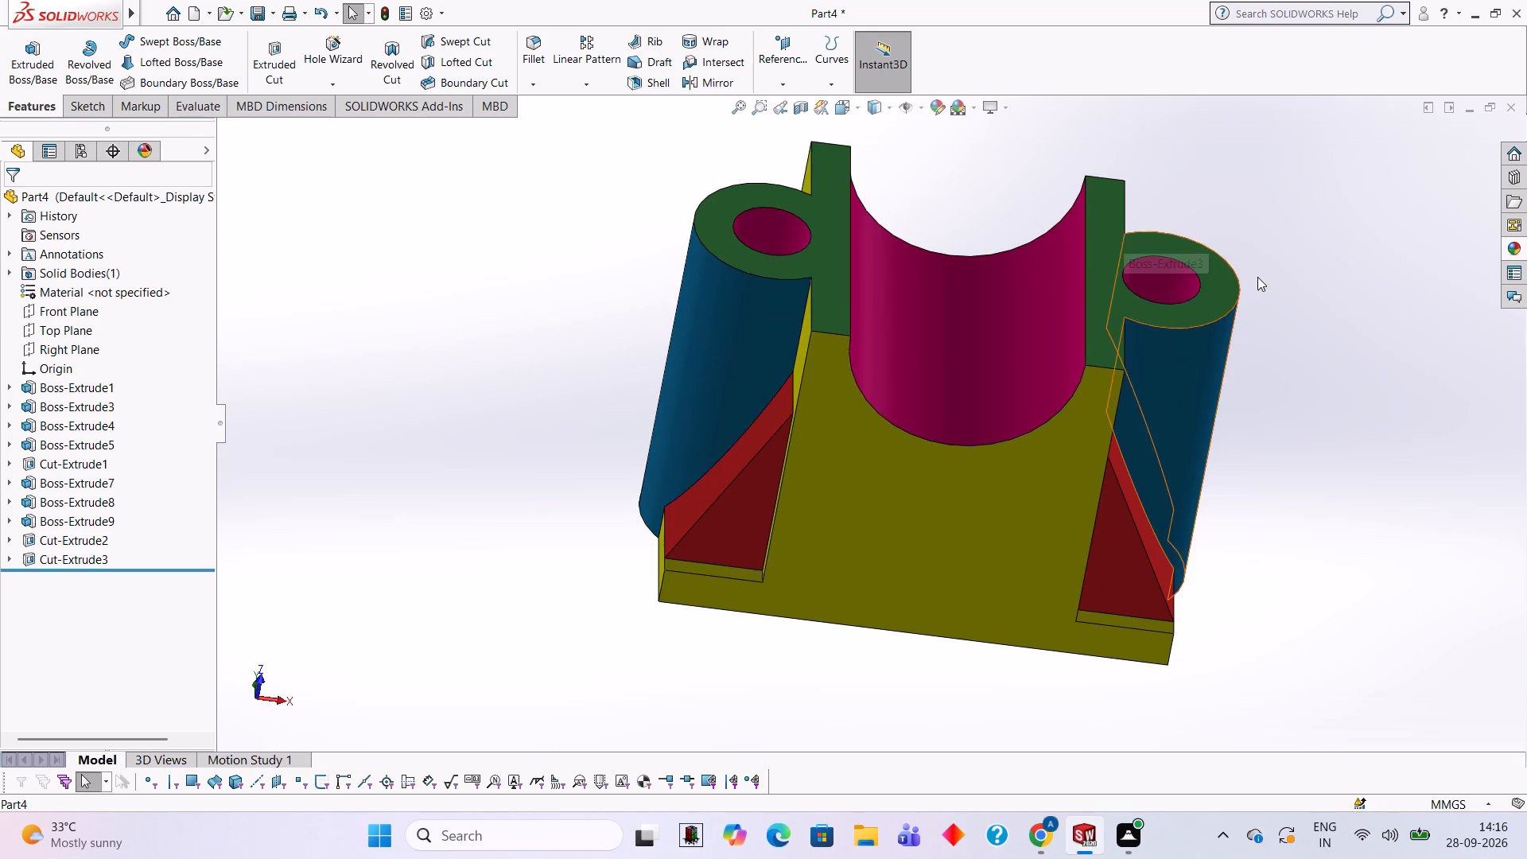
pyautogui.moveTo(1257, 277); pyautogui.dragTo(1238, 230, button='middle')
pyautogui.scroll(2, 1258, 224)
pyautogui.scroll(-1, 1258, 224)
pyautogui.moveTo(1258, 224); pyautogui.dragTo(1288, 406, button='middle')
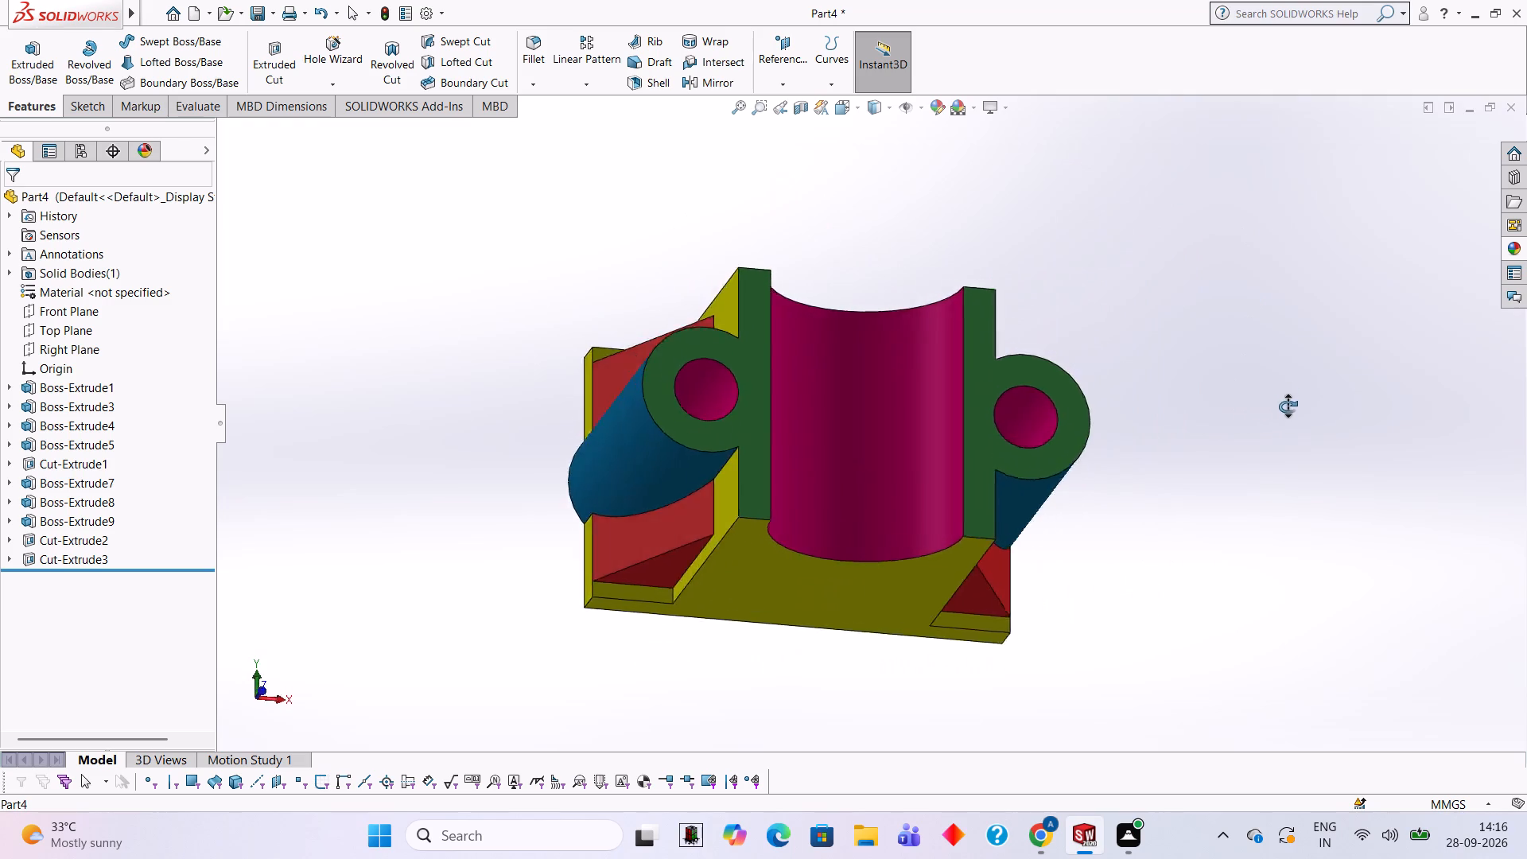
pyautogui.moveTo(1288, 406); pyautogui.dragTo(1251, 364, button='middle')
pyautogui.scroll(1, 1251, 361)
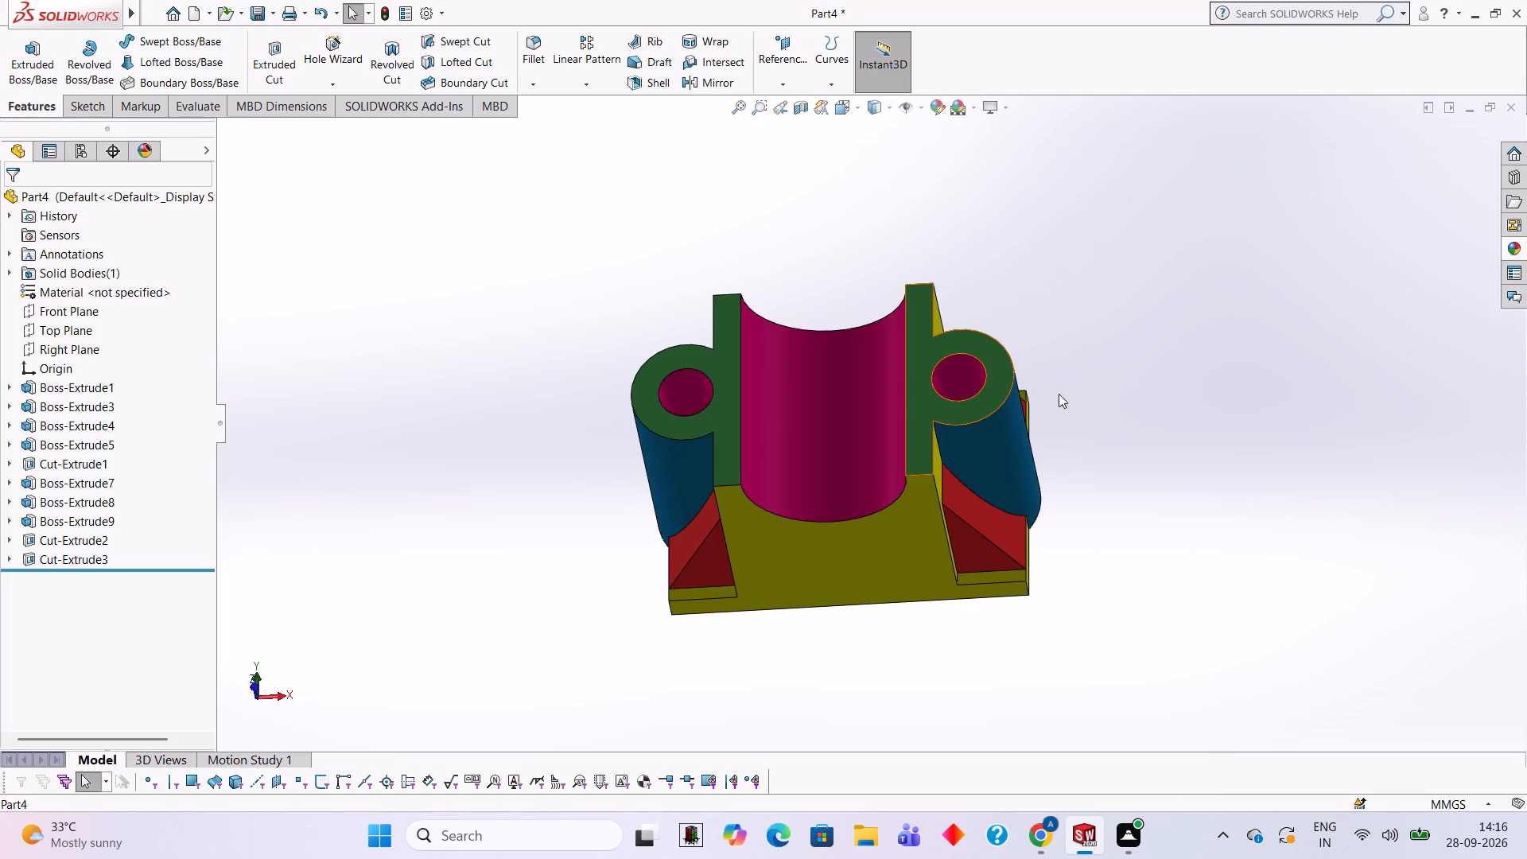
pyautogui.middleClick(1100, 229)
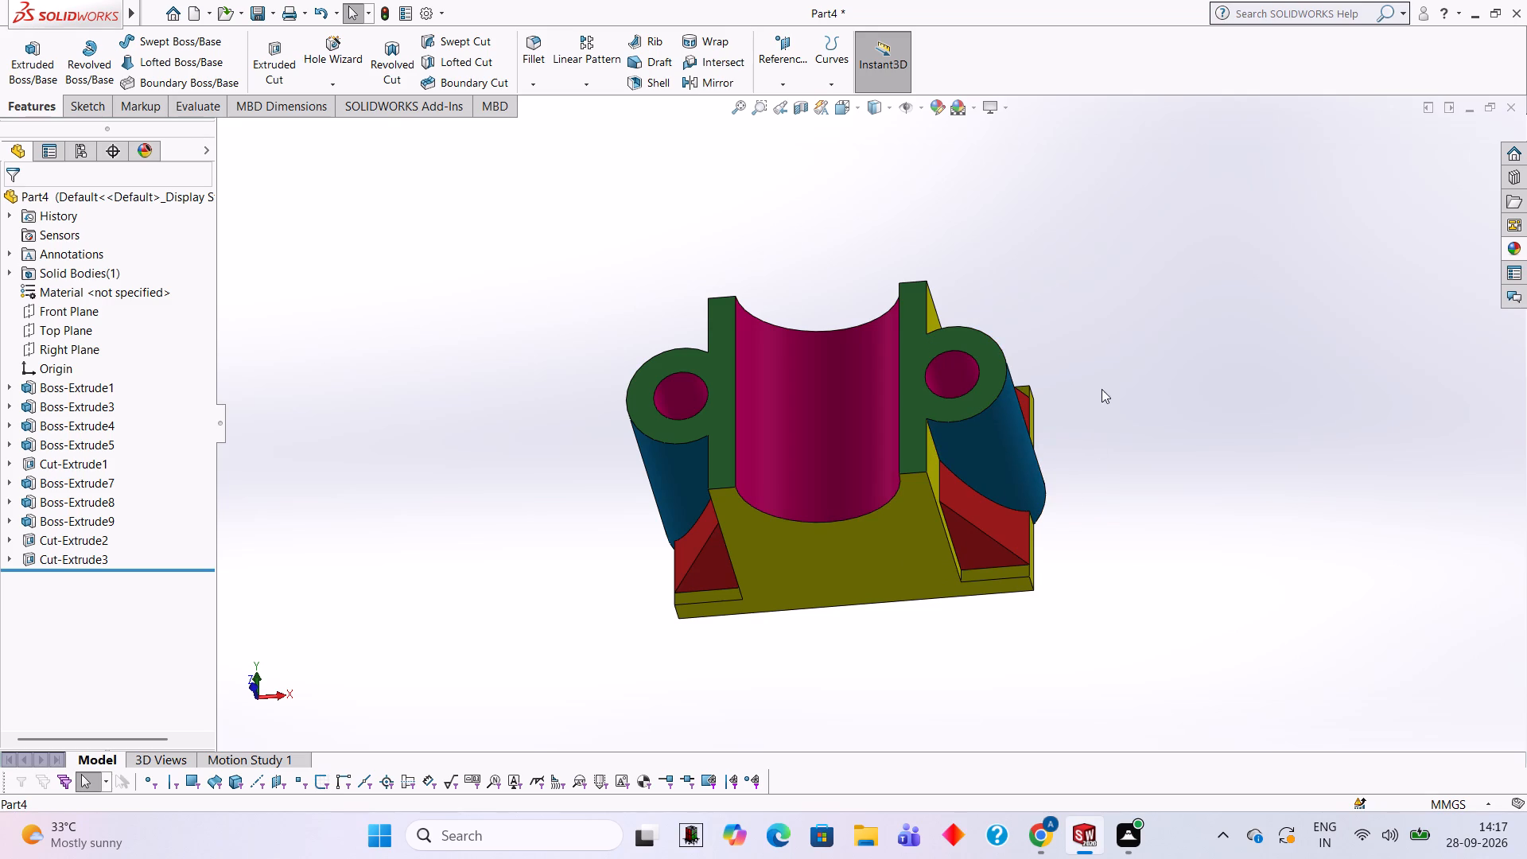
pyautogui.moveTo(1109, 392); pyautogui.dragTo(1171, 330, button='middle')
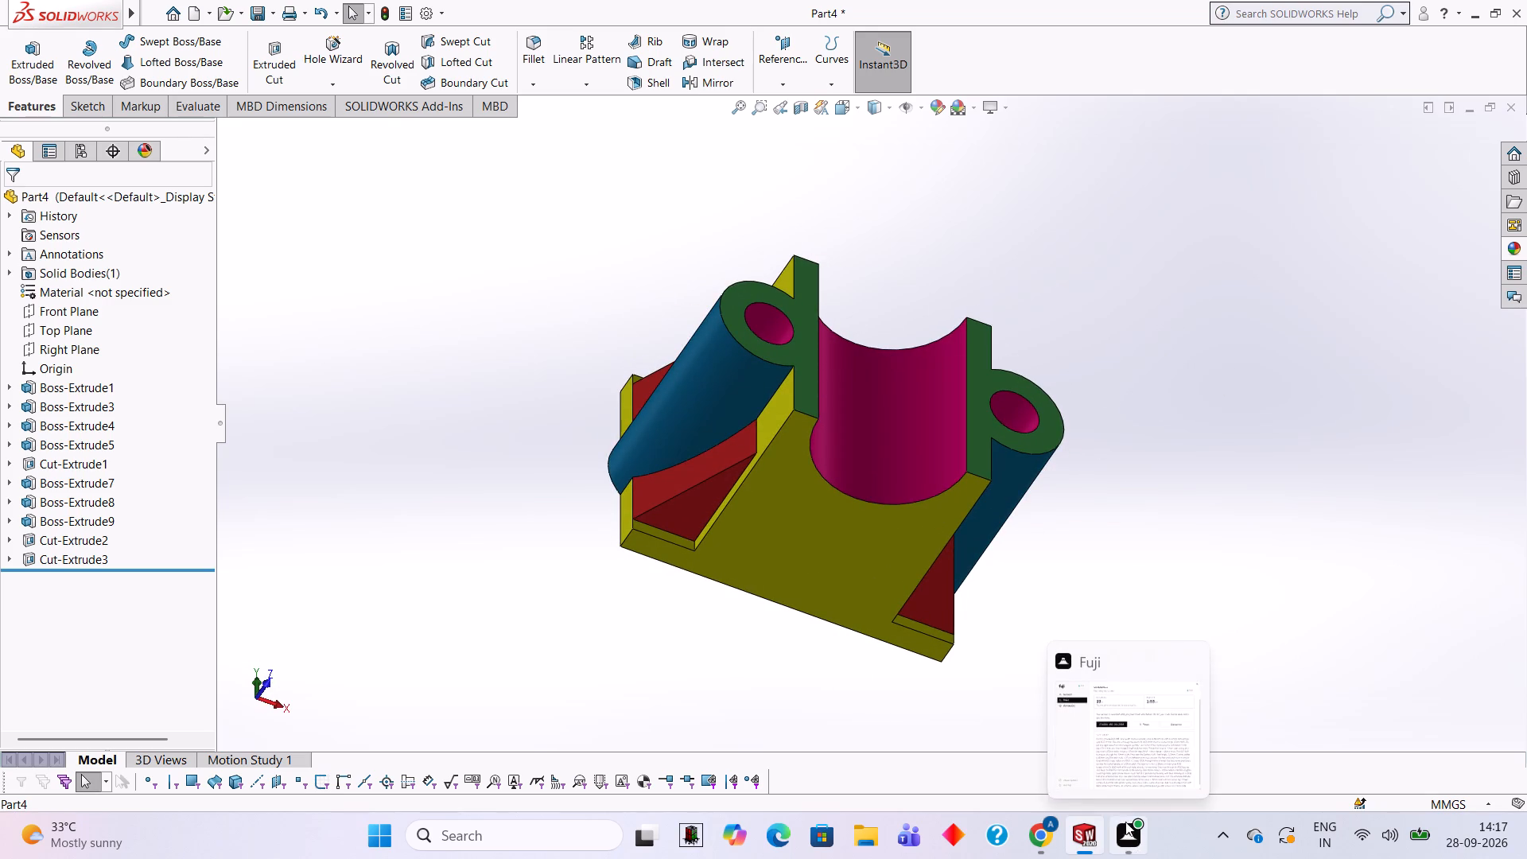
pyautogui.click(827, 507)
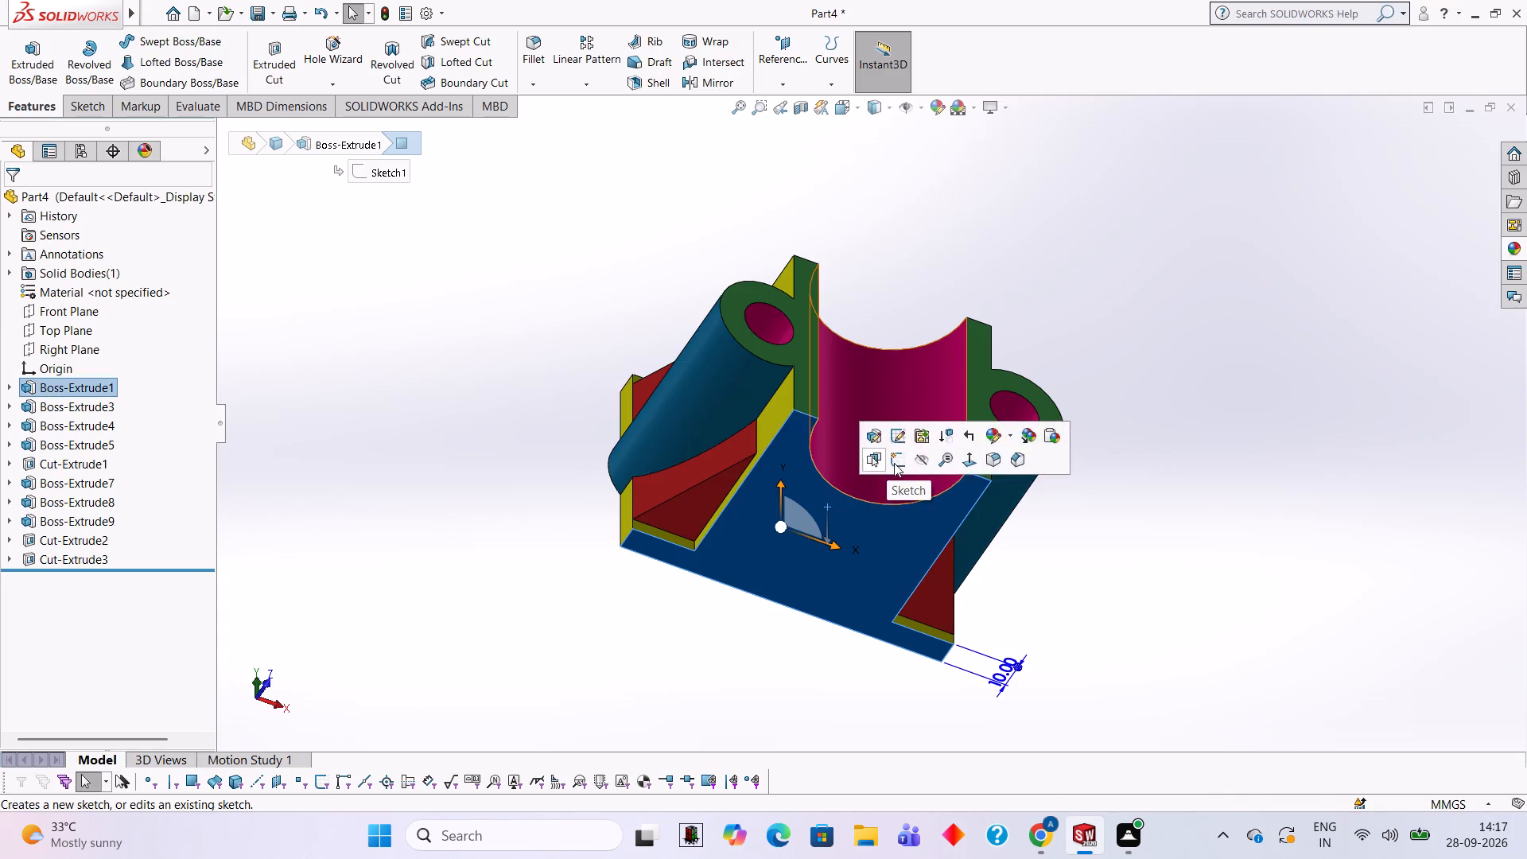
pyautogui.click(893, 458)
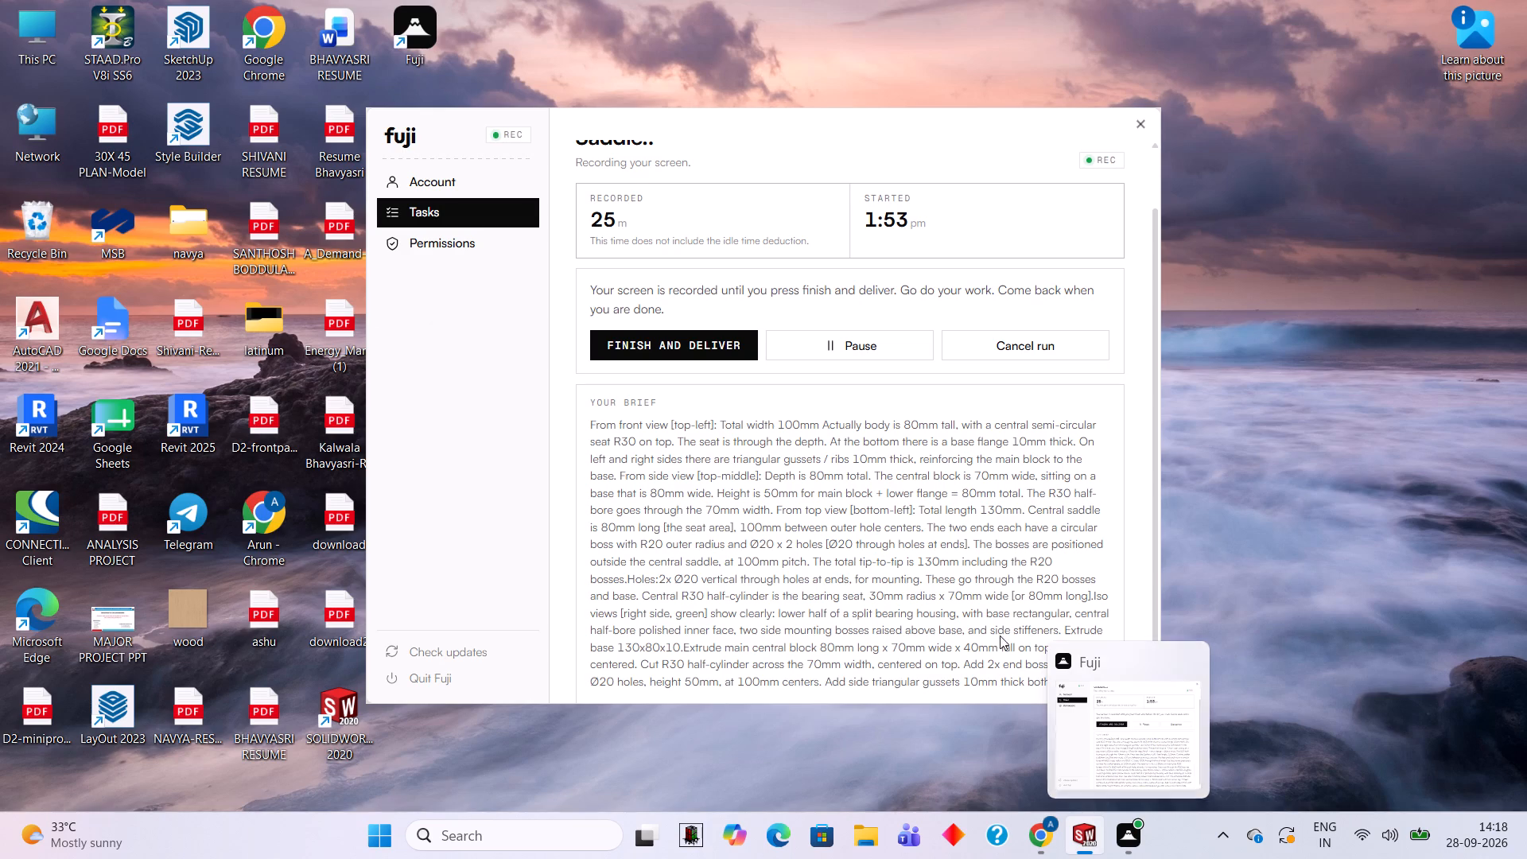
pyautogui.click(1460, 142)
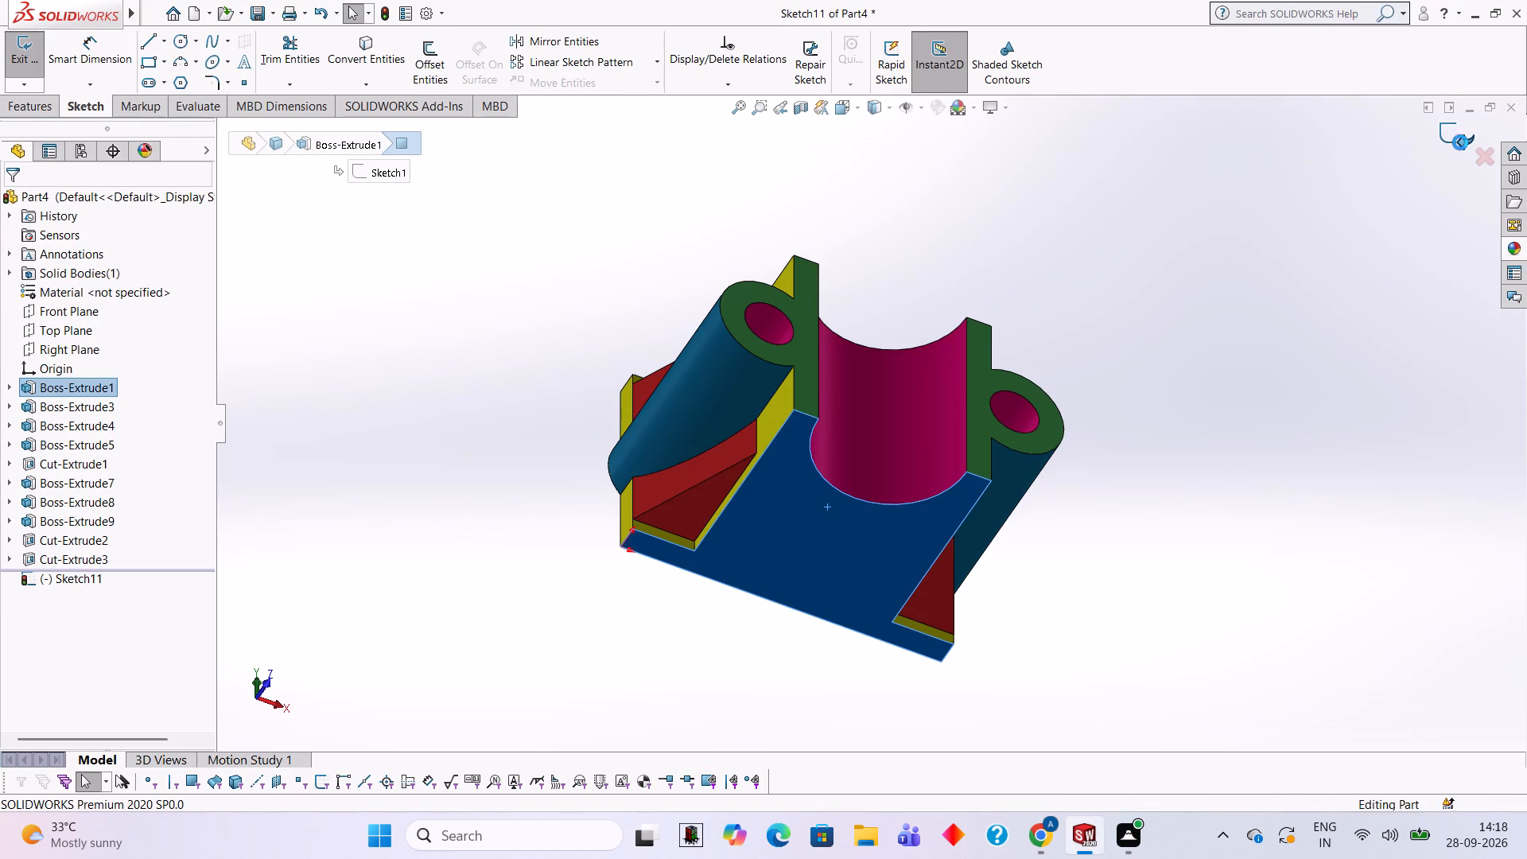
# Save the part in the Documents folder under the file name 005.
pyautogui.moveTo(1160, 474); pyautogui.dragTo(1109, 448, button='middle')
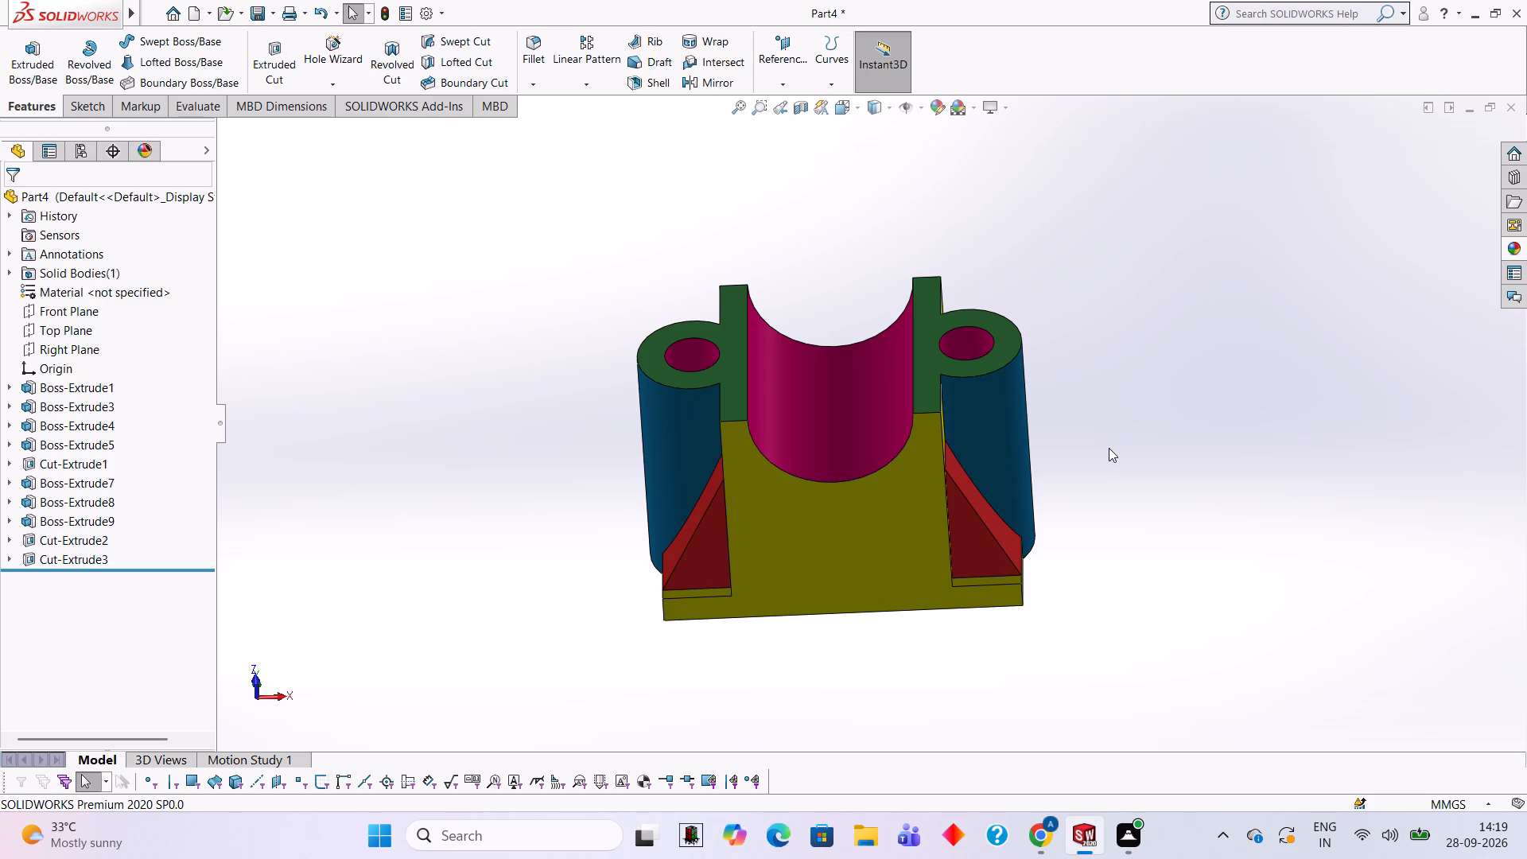
pyautogui.hotkey('ctrl', 's')
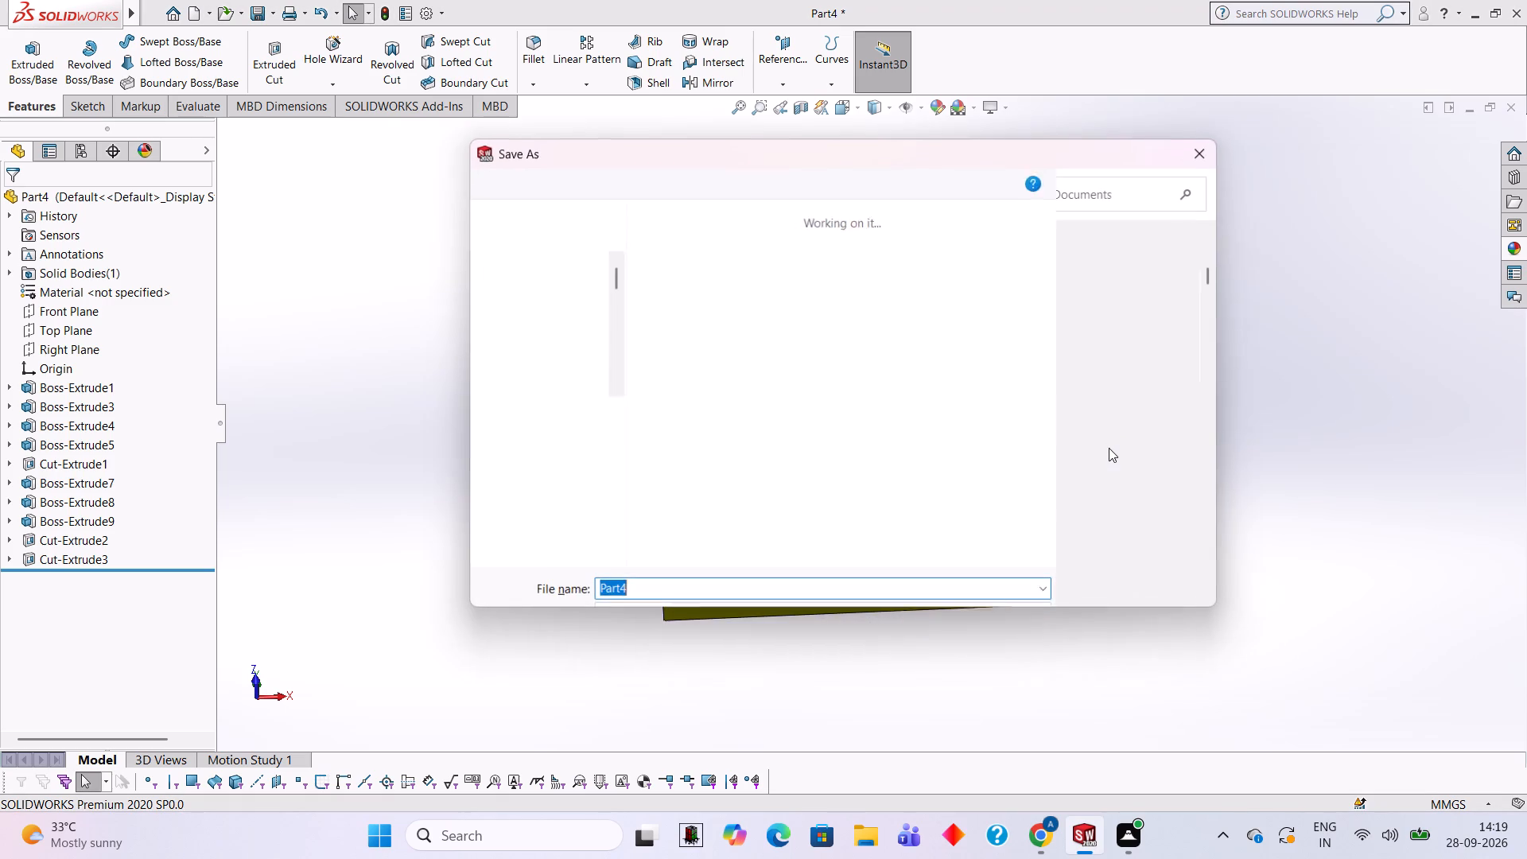
pyautogui.write('00')
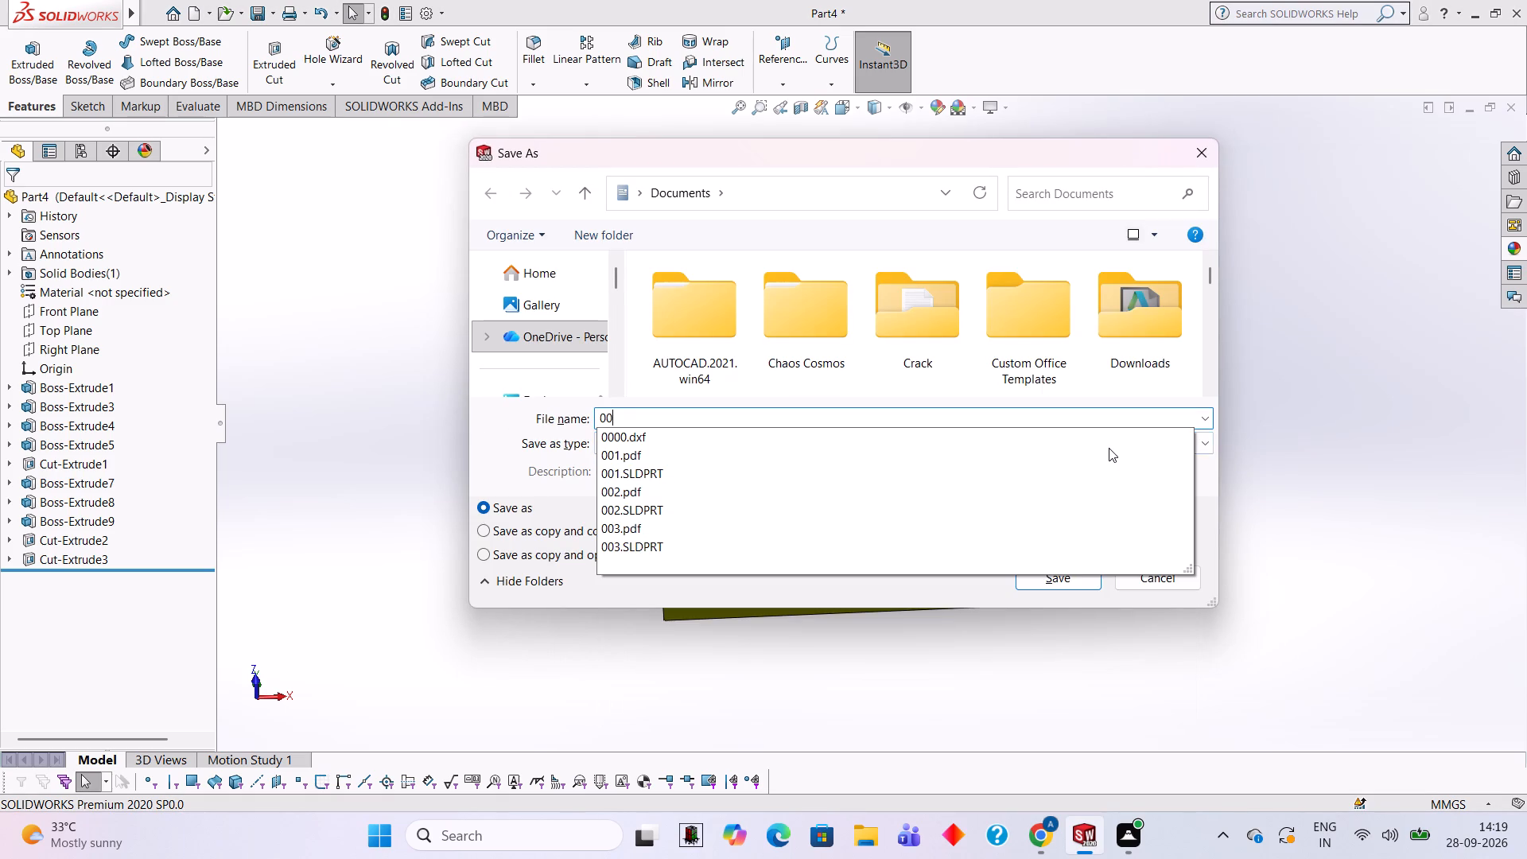
pyautogui.press('5')
pyautogui.press('Return')
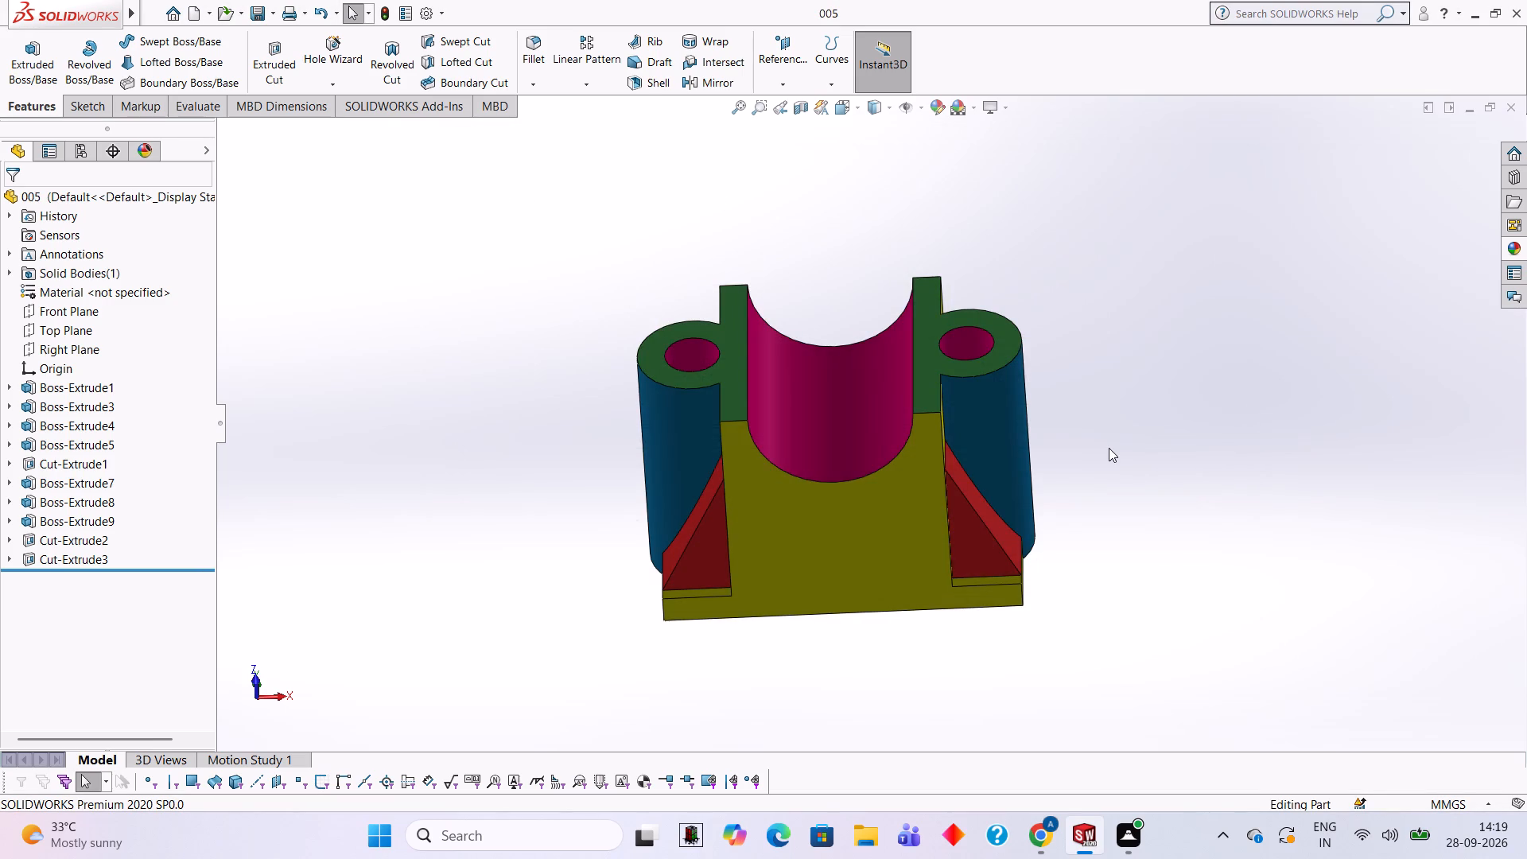
# Save the part also as an Adobe PDF file named 005 in the Documents folder.
pyautogui.click(274, 10)
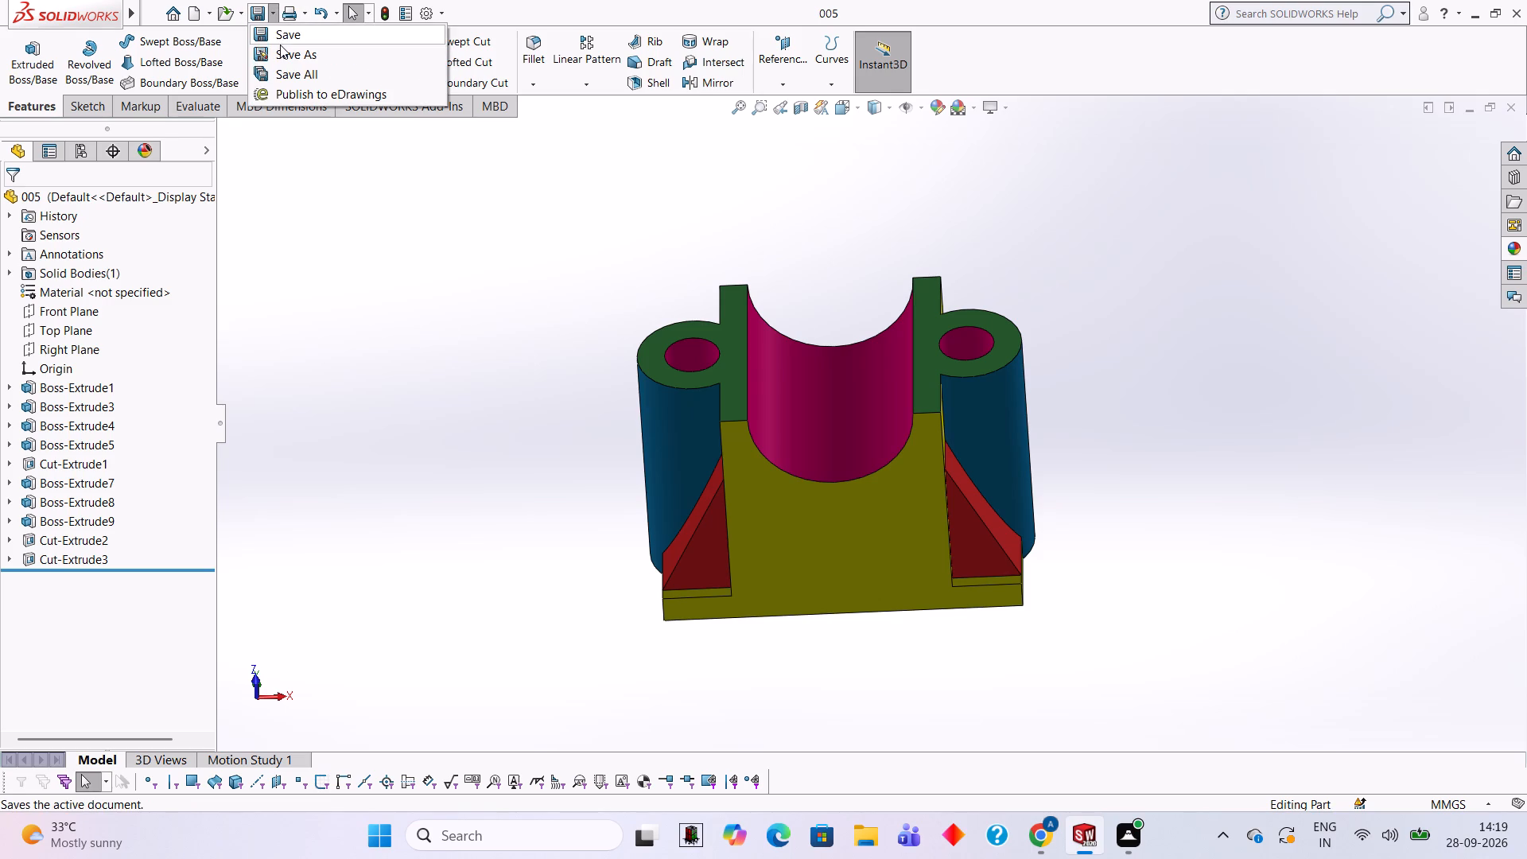
pyautogui.click(280, 45)
pyautogui.click(833, 447)
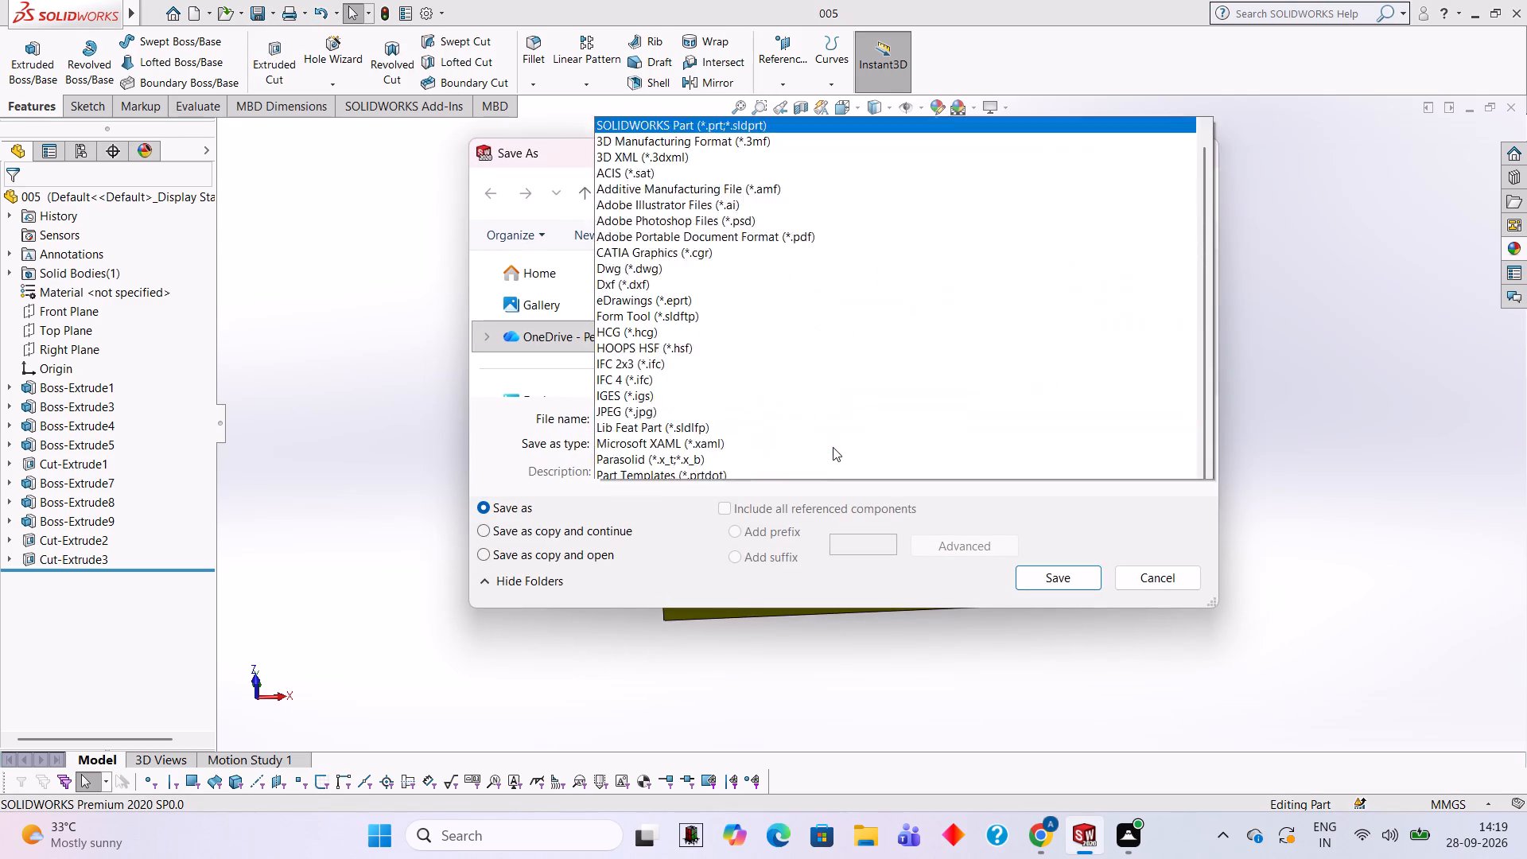
pyautogui.click(801, 119)
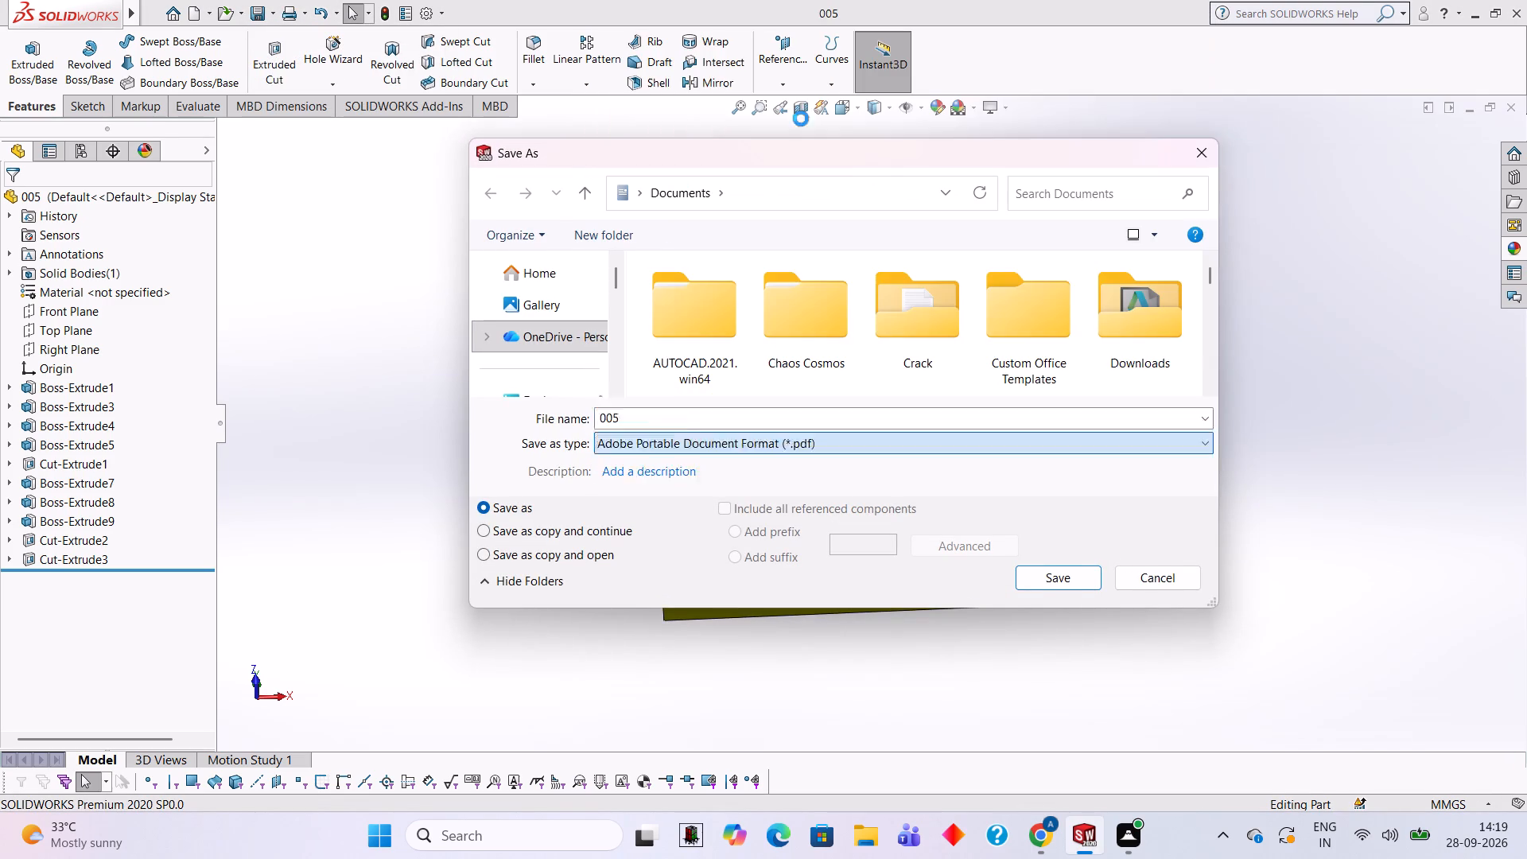
pyautogui.click(1034, 612)
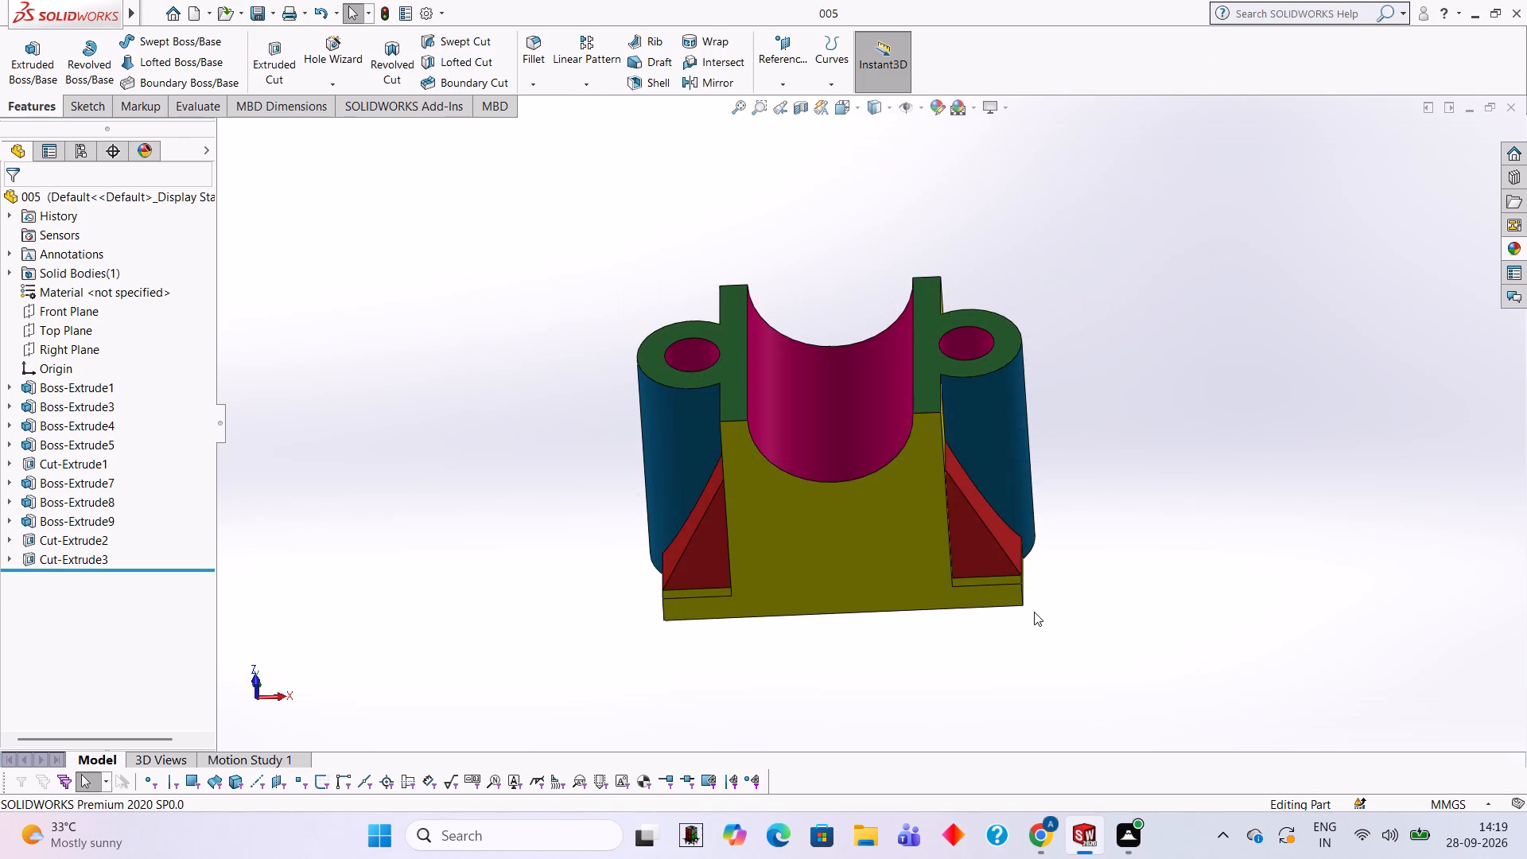